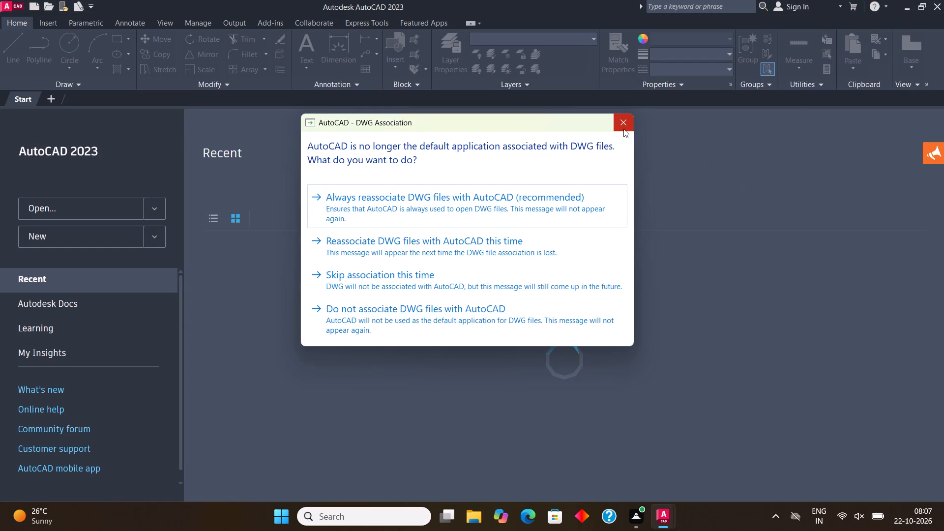
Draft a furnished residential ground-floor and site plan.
Dismiss the DWG association prompt and create a new blank drawing.
{"action": "left_click", "coordinate": [623, 129]}
{"action": "left_click", "coordinate": [67, 232]}
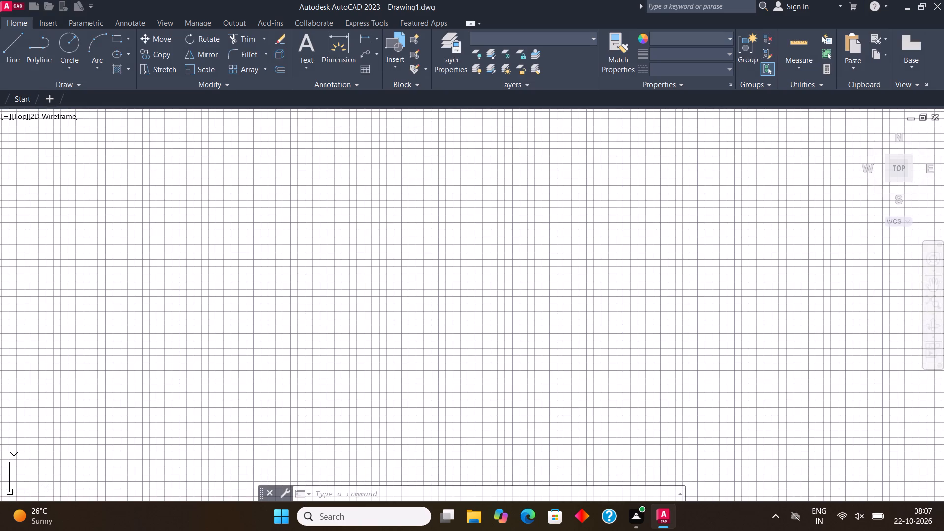
Turn off the drawing grid display.
{"action": "key", "text": "F7"}
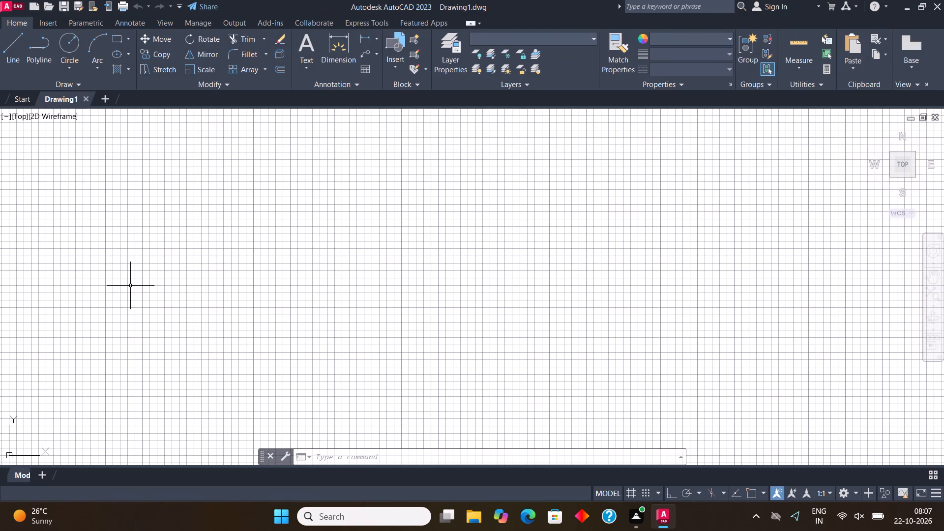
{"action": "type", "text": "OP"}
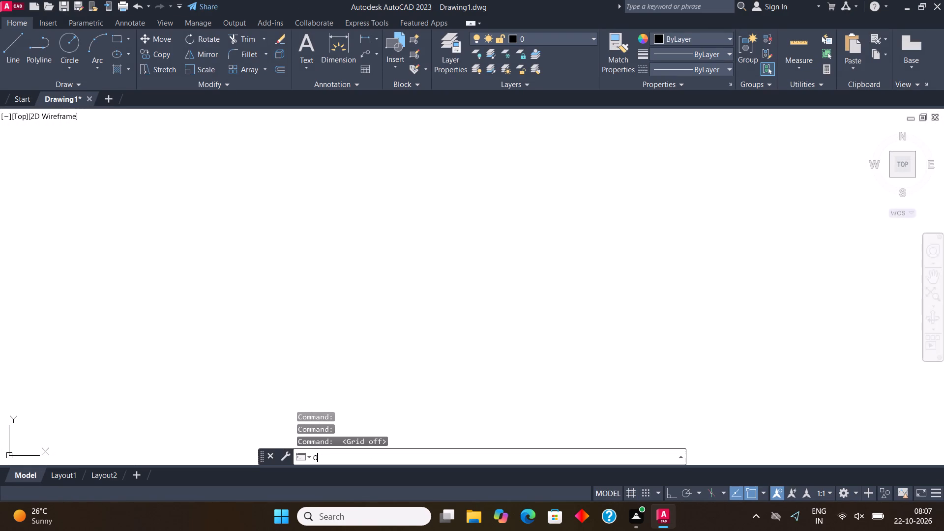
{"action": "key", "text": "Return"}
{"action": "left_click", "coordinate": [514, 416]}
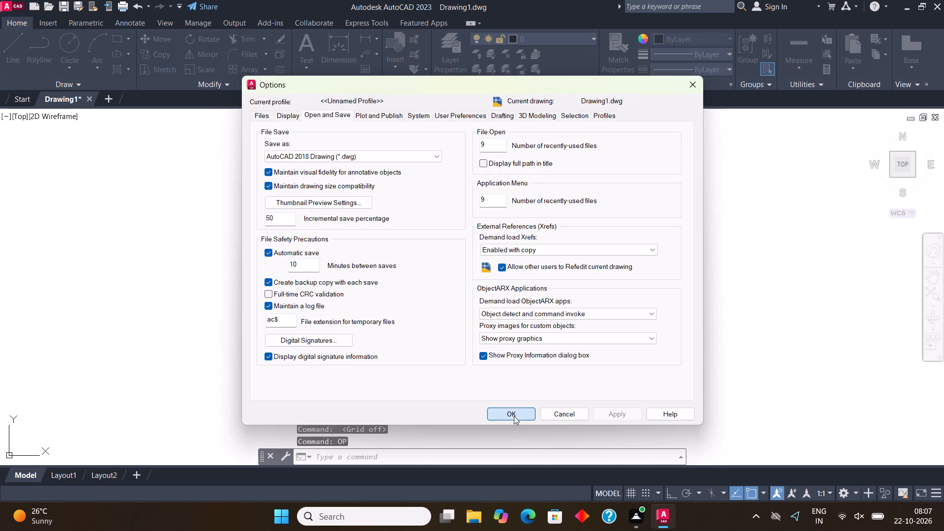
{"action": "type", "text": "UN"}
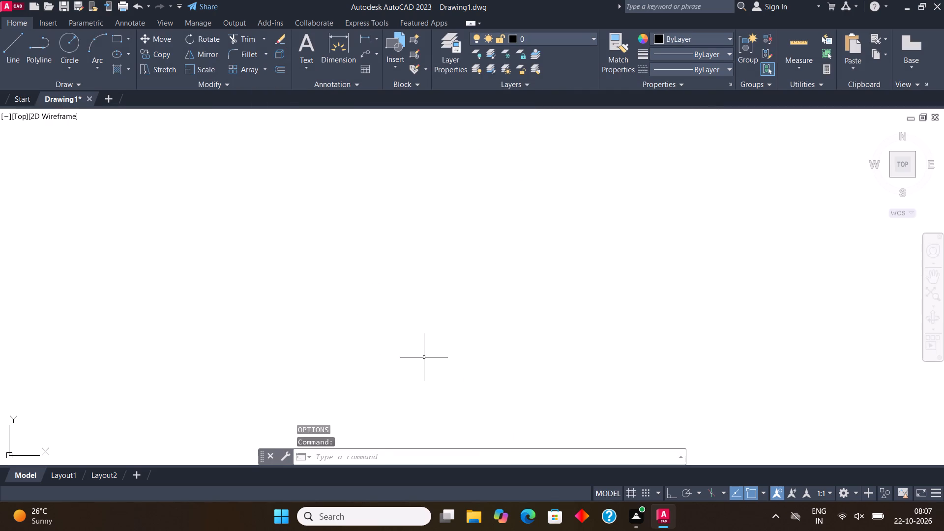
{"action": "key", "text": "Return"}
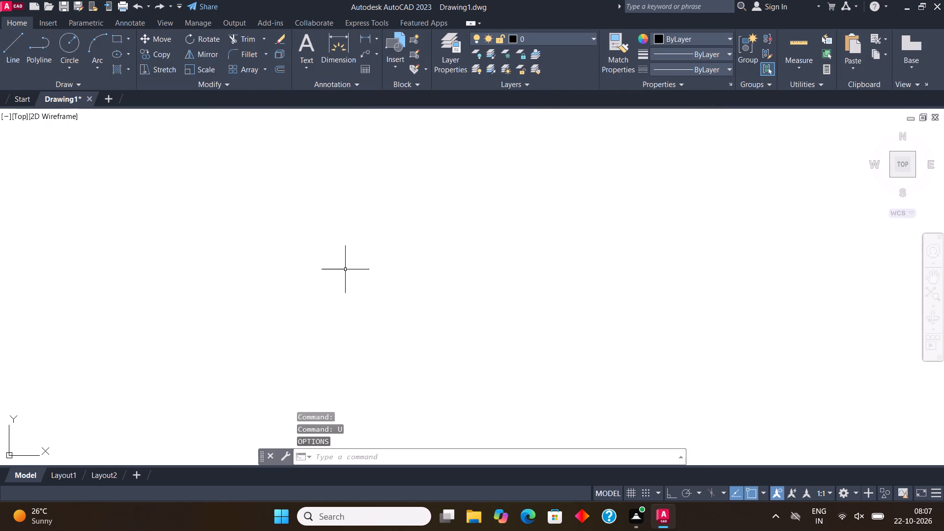
Configure the drawing units to Architectural length with 0'-0" precision and an insertion scale in inches.
{"action": "type", "text": "UN"}
{"action": "key", "text": "Return"}
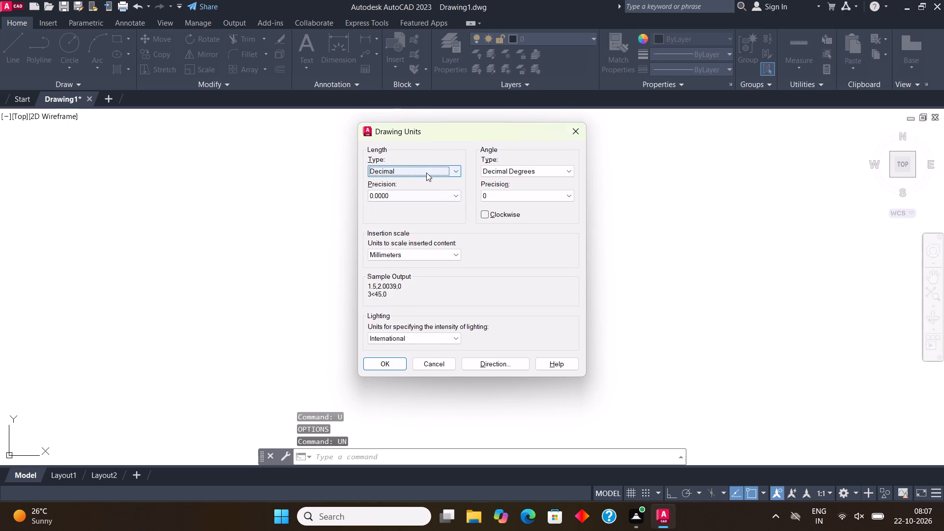
{"action": "left_click", "coordinate": [426, 173]}
{"action": "left_click", "coordinate": [413, 181]}
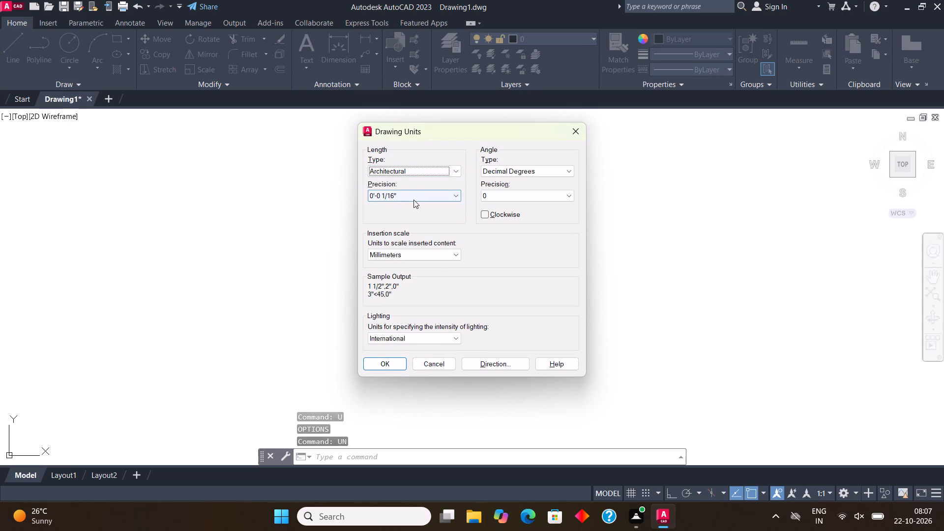
{"action": "left_click", "coordinate": [413, 198]}
{"action": "left_click", "coordinate": [398, 203]}
{"action": "left_click", "coordinate": [395, 250]}
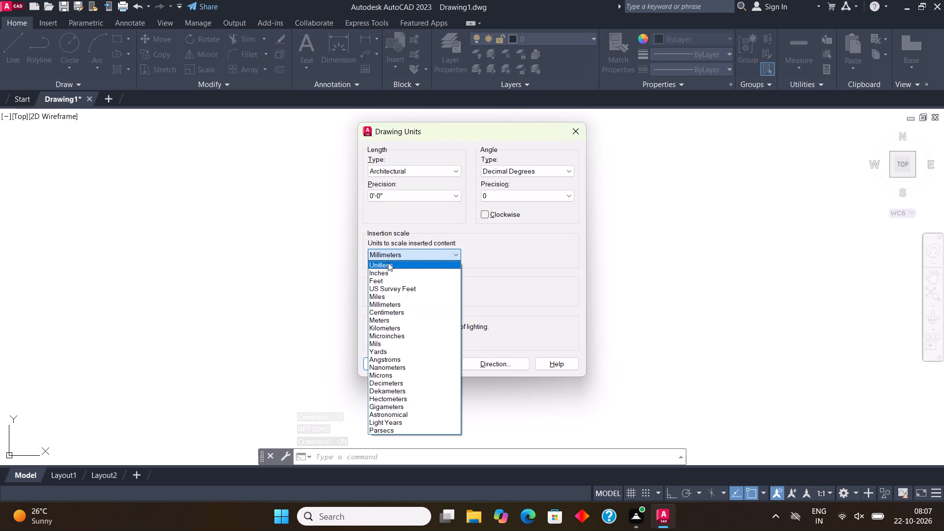
{"action": "left_click", "coordinate": [386, 270]}
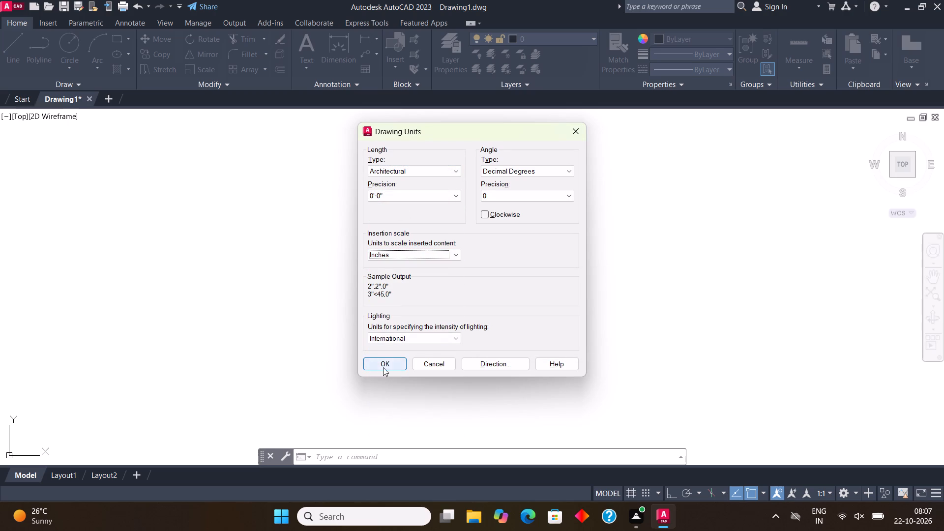
{"action": "left_click", "coordinate": [383, 367]}
Modify the ISO-25 dimension style's primary units to Architectural format with 0'-0" precision.
{"action": "type", "text": "DIM"}
{"action": "left_click", "coordinate": [353, 352]}
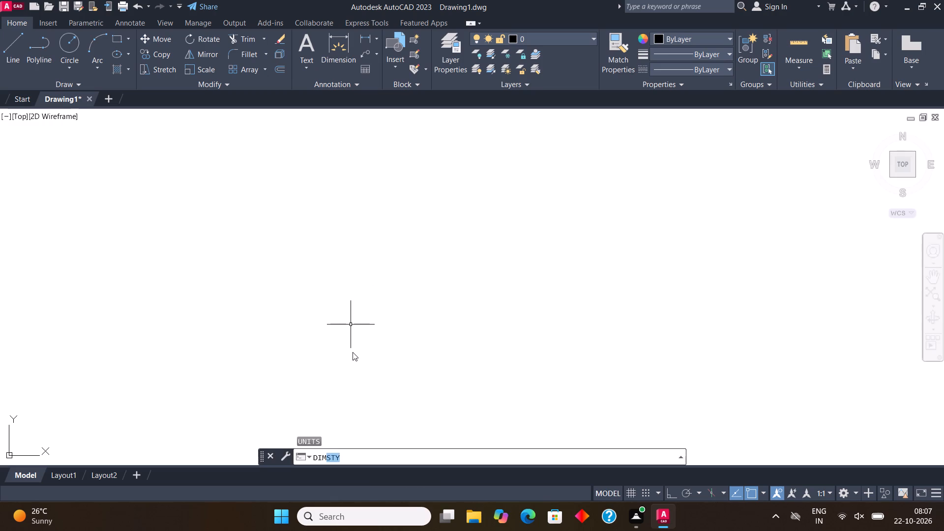
{"action": "left_click", "coordinate": [607, 233]}
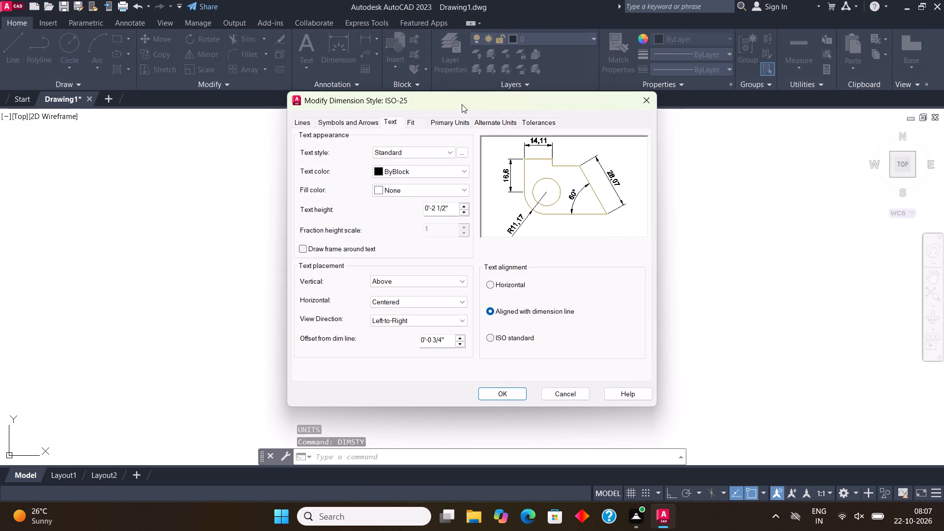
{"action": "left_click", "coordinate": [449, 118]}
{"action": "left_click", "coordinate": [432, 147]}
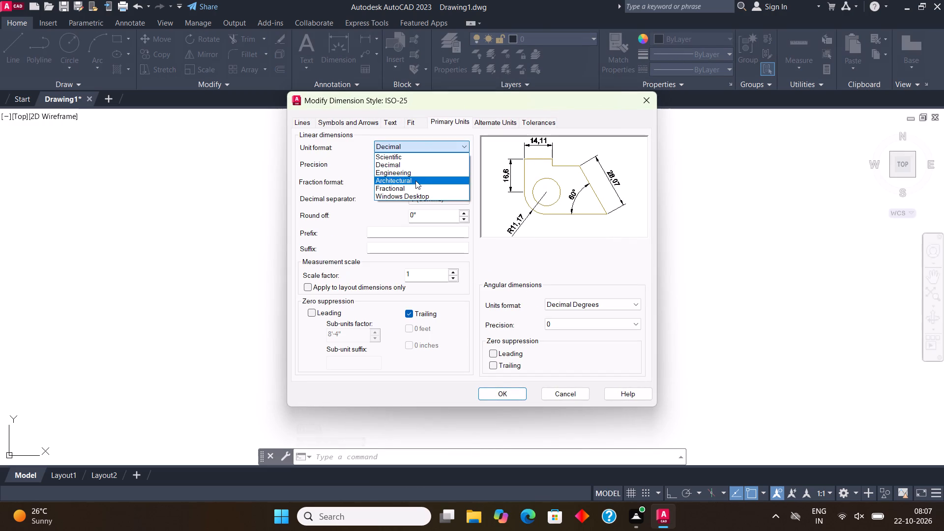
{"action": "left_click", "coordinate": [415, 180]}
{"action": "left_click", "coordinate": [415, 165]}
{"action": "left_click", "coordinate": [414, 171]}
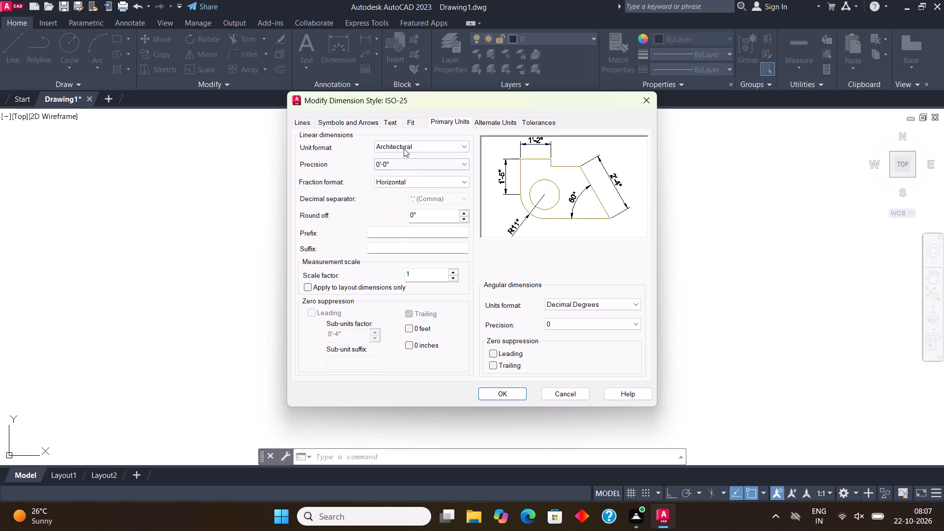
Set the ISO-25 dimension text height to 5' and make the style current.
{"action": "left_click", "coordinate": [396, 118]}
{"action": "left_click_drag", "start_coordinate": [435, 213], "coordinate": [355, 246]}
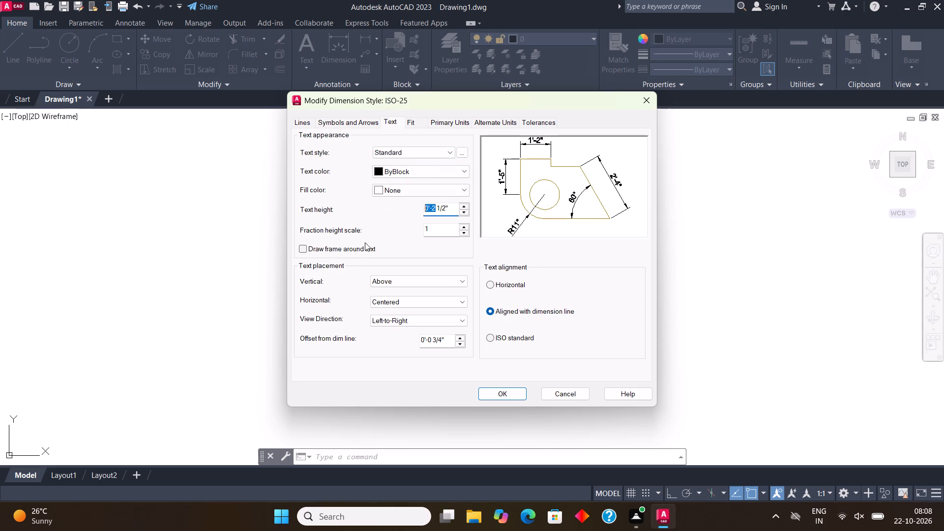
{"action": "left_click_drag", "start_coordinate": [450, 207], "coordinate": [241, 278]}
{"action": "type", "text": "5\""}
{"action": "key", "text": "BackSpace"}
{"action": "key", "text": "BackSpace"}
{"action": "key", "text": "apostrophe"}
{"action": "key", "text": "BackSpace"}
{"action": "type", "text": "5'"}
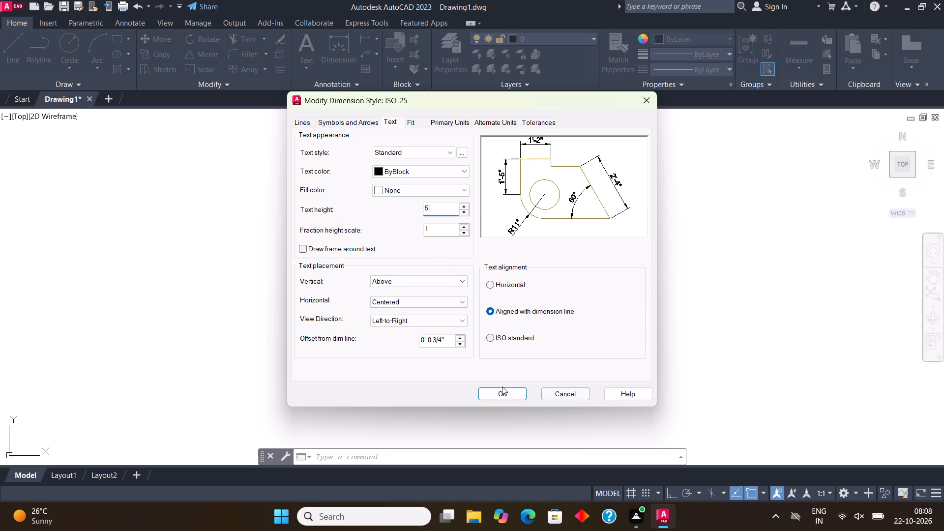
{"action": "left_click", "coordinate": [502, 391]}
{"action": "left_click", "coordinate": [623, 195]}
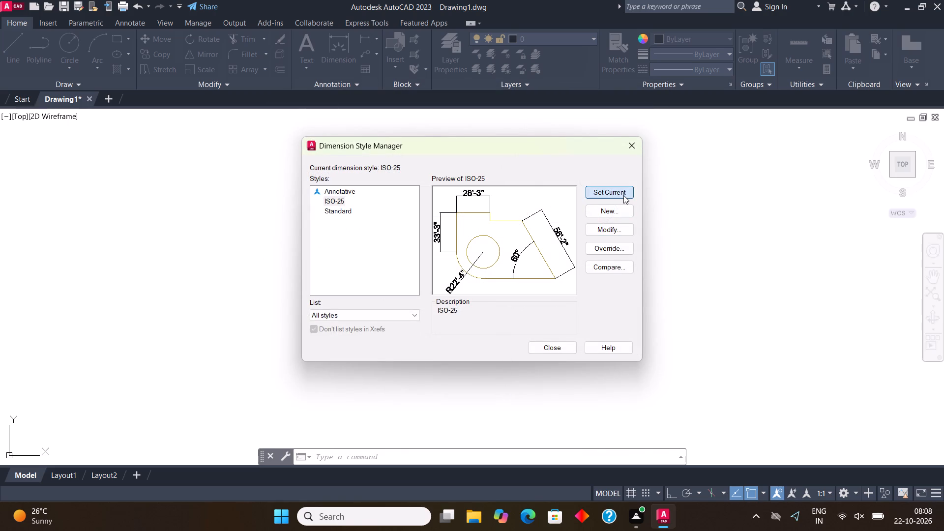
{"action": "left_click", "coordinate": [557, 347]}
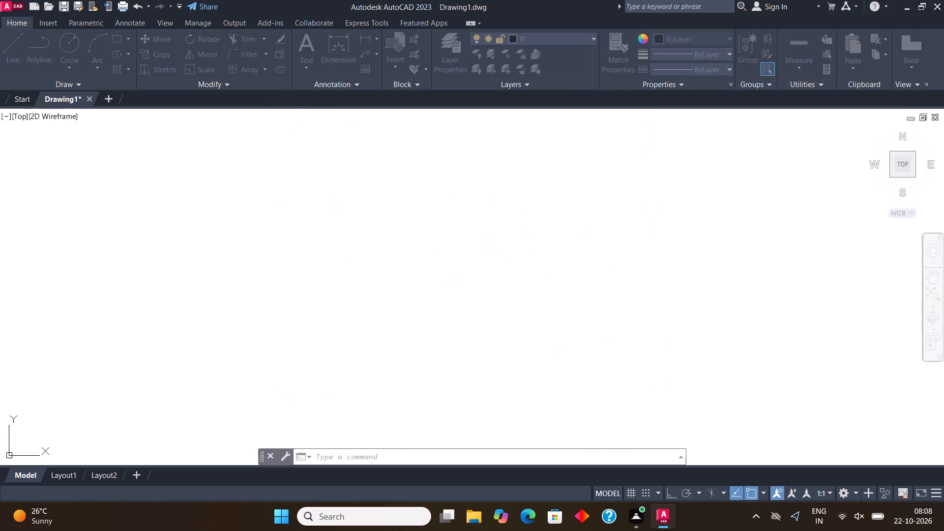
With Ortho on, draw a closed rectangular outline 37' wide and 61' high using the Line command.
{"action": "key", "text": "F8"}
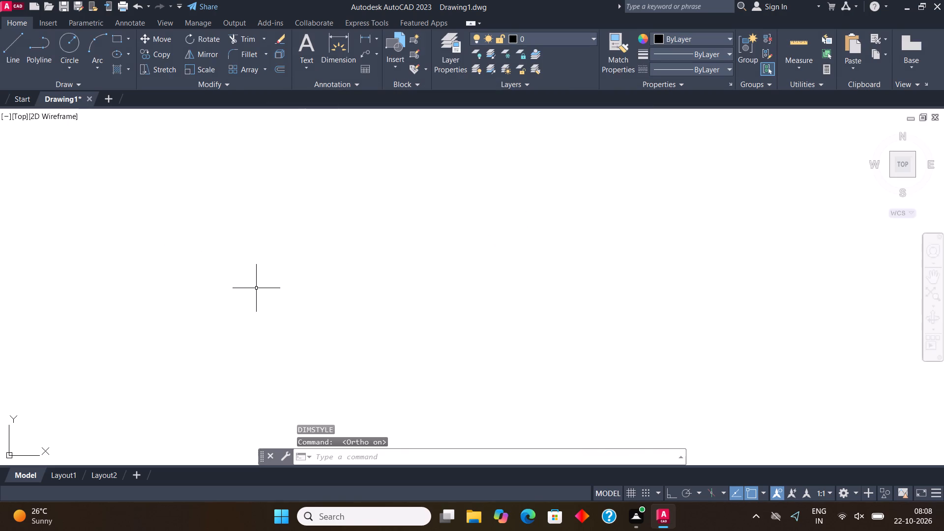
{"action": "left_click", "coordinate": [12, 44]}
{"action": "left_click", "coordinate": [302, 218]}
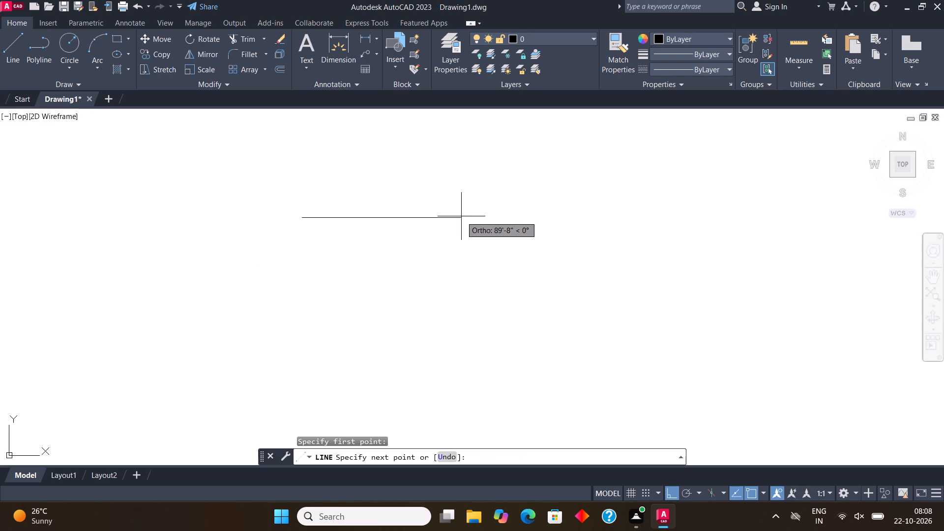
{"action": "type", "text": "37'"}
{"action": "key", "text": "Return"}
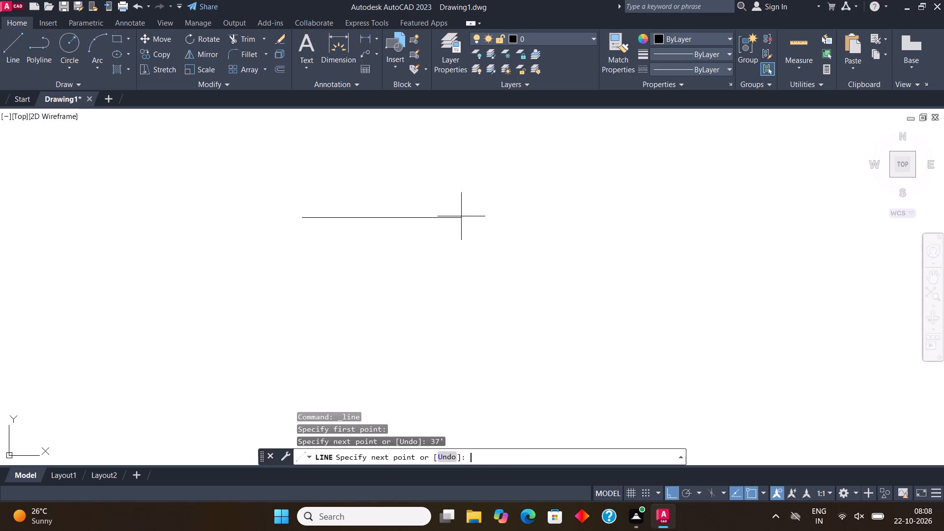
{"action": "middle_click_drag", "start_coordinate": [425, 290], "coordinate": [536, 298]}
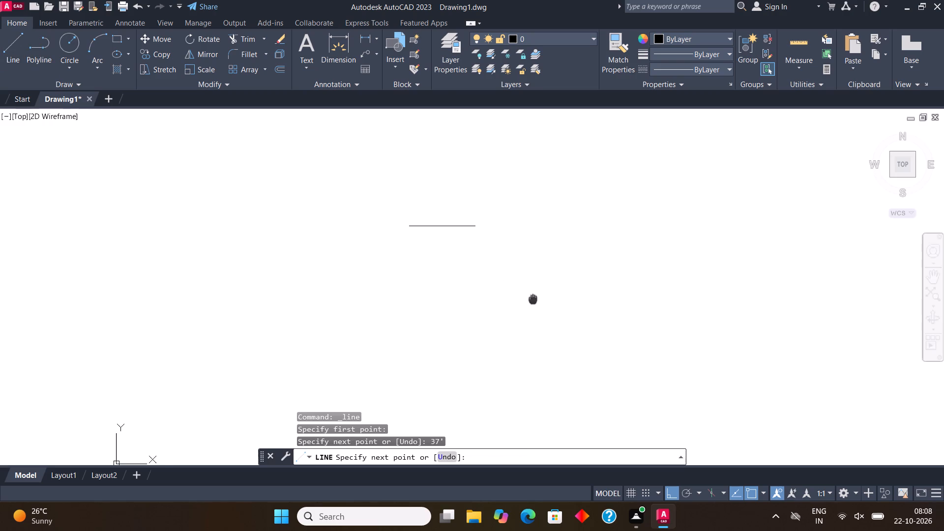
{"action": "middle_click_drag", "start_coordinate": [536, 298], "coordinate": [553, 303]}
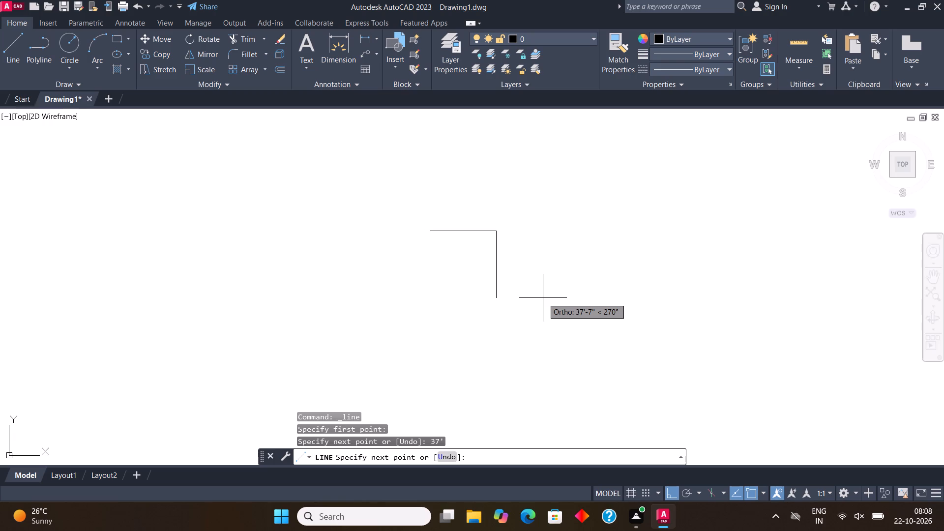
{"action": "type", "text": "61'"}
{"action": "key", "text": "Return"}
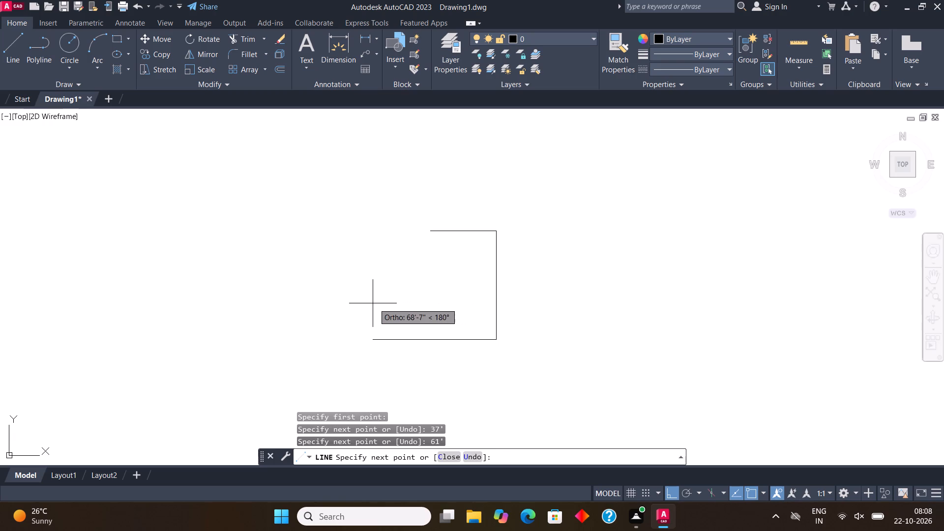
{"action": "type", "text": "37'"}
{"action": "key", "text": "Return"}
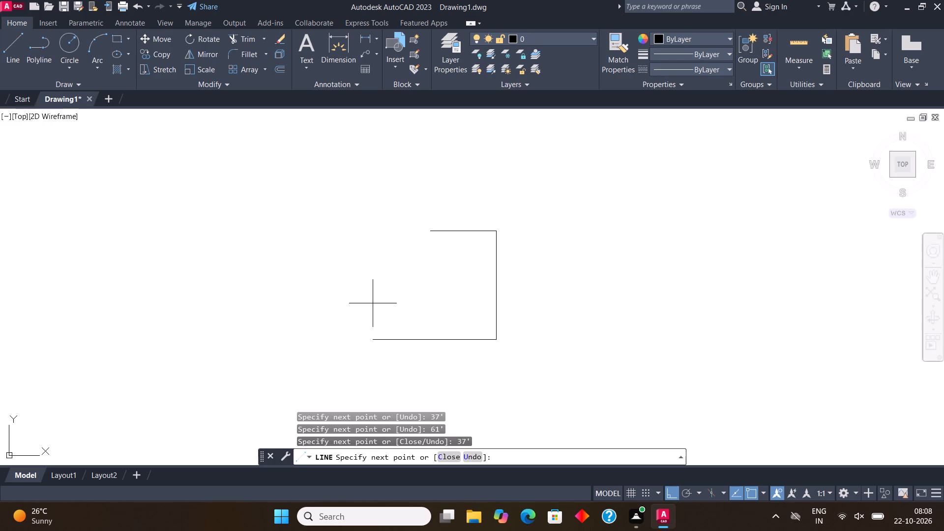
{"action": "left_click", "coordinate": [431, 230]}
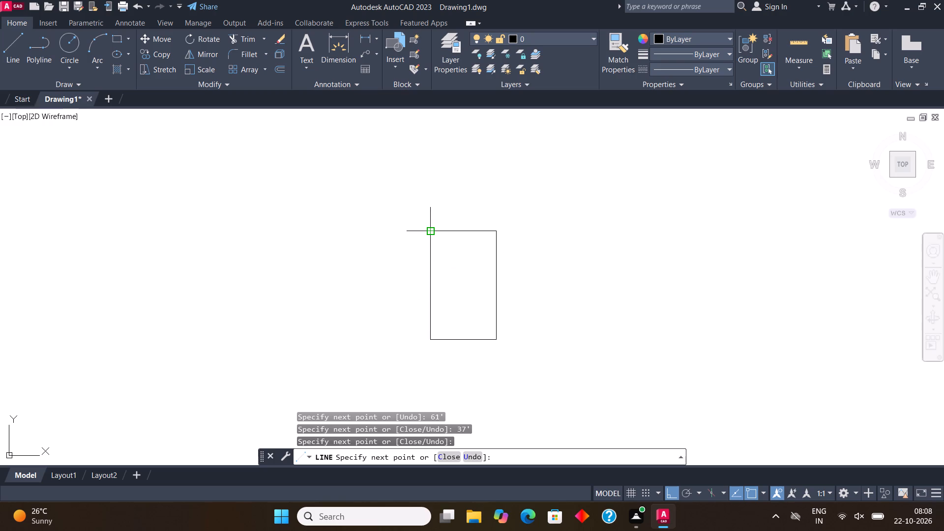
{"action": "key", "text": "Escape"}
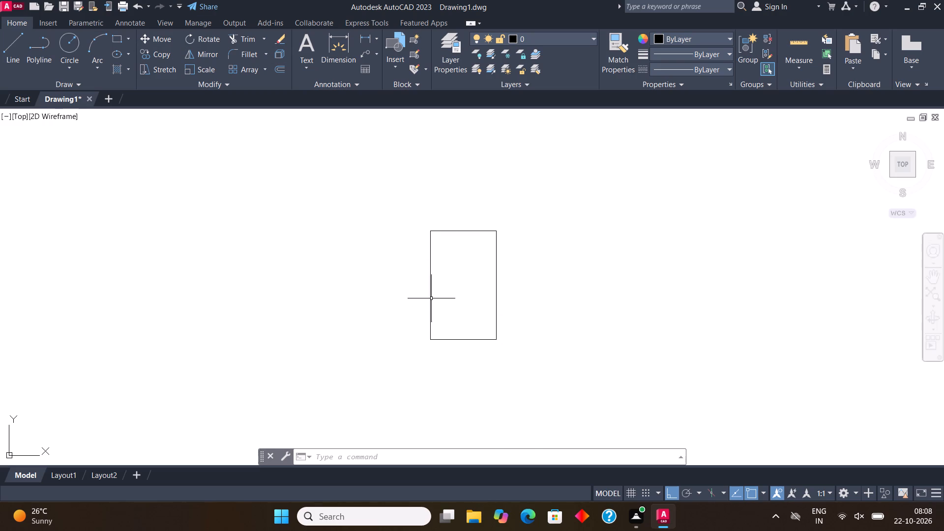
Offset all four sides of the rectangular outline 9" inward to form the outer walls.
{"action": "left_click_drag", "start_coordinate": [431, 294], "coordinate": [426, 288]}
{"action": "left_click", "coordinate": [403, 245]}
{"action": "left_click", "coordinate": [344, 210]}
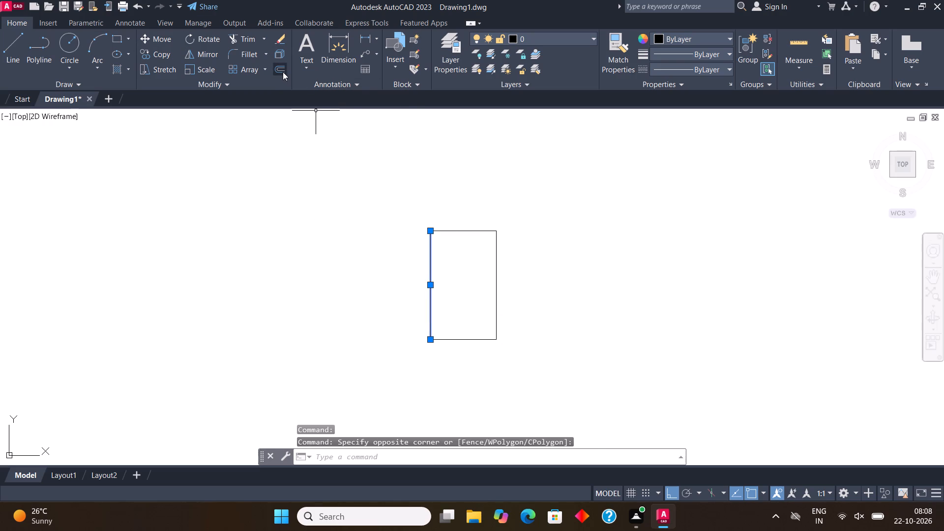
{"action": "left_click", "coordinate": [283, 72]}
{"action": "left_click", "coordinate": [430, 281]}
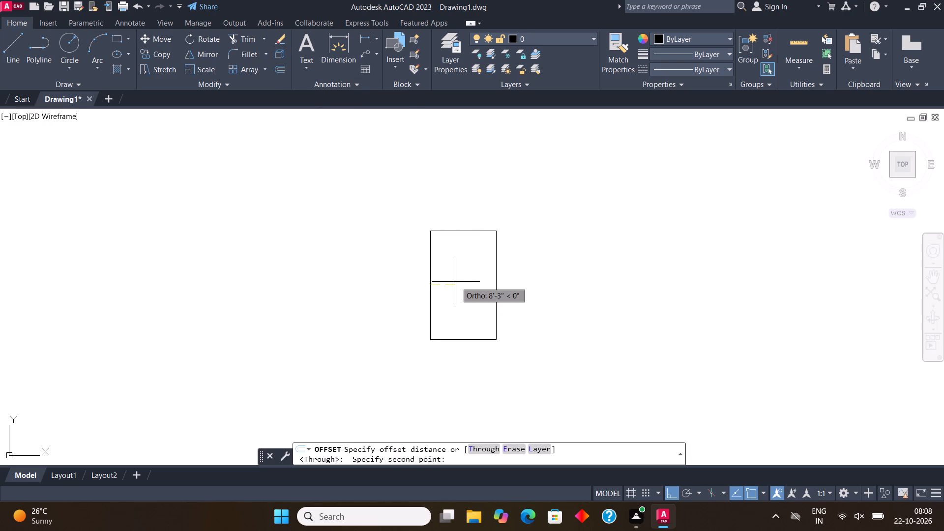
{"action": "type", "text": "9\""}
{"action": "key", "text": "Return"}
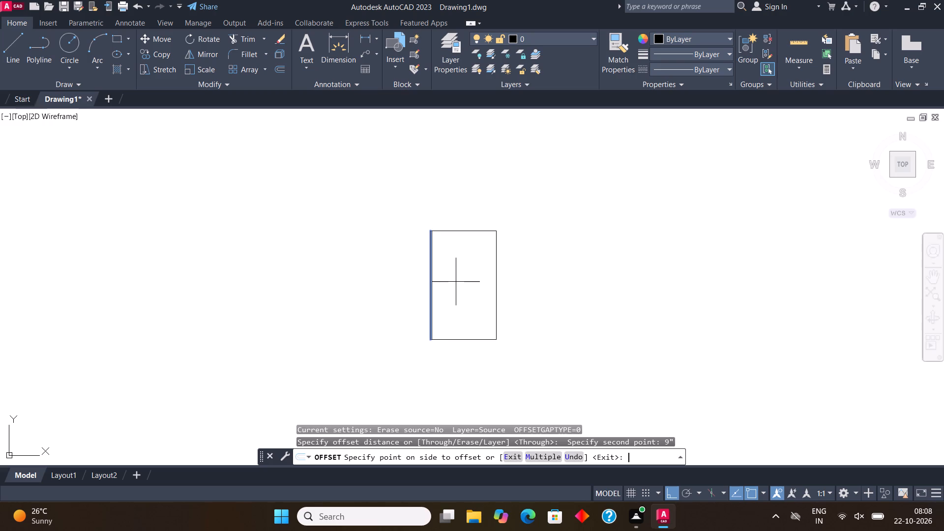
{"action": "left_click", "coordinate": [465, 288]}
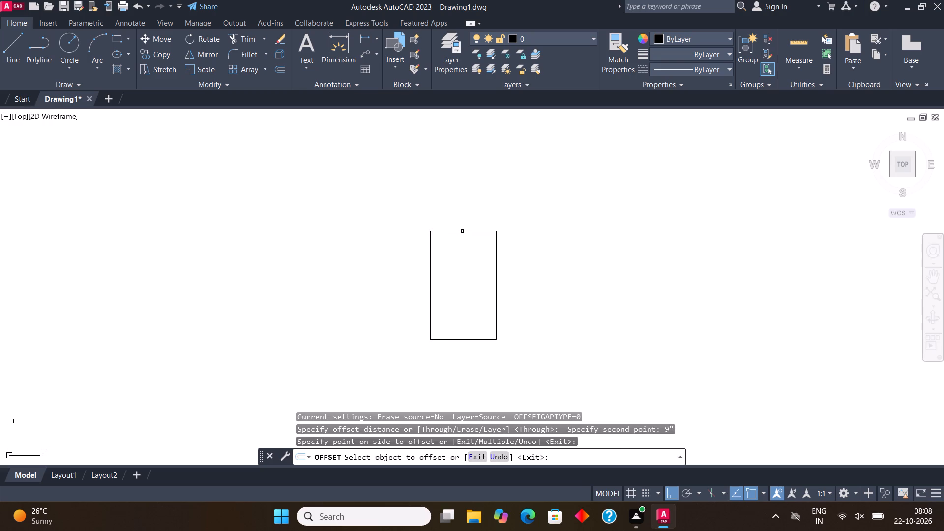
{"action": "left_click", "coordinate": [462, 232]}
{"action": "left_click", "coordinate": [463, 244]}
{"action": "left_click", "coordinate": [496, 280]}
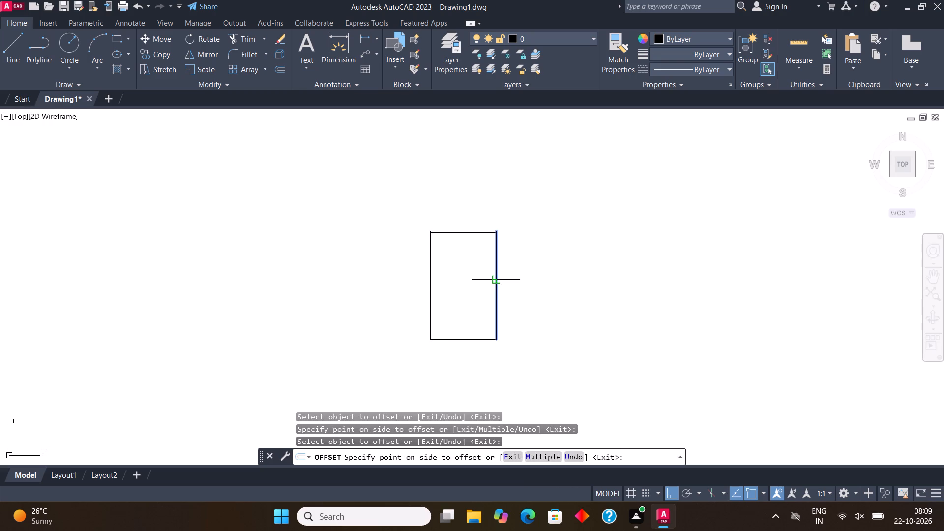
{"action": "left_click", "coordinate": [482, 272]}
{"action": "left_click", "coordinate": [474, 340]}
{"action": "left_click", "coordinate": [469, 318]}
{"action": "key", "text": "Escape"}
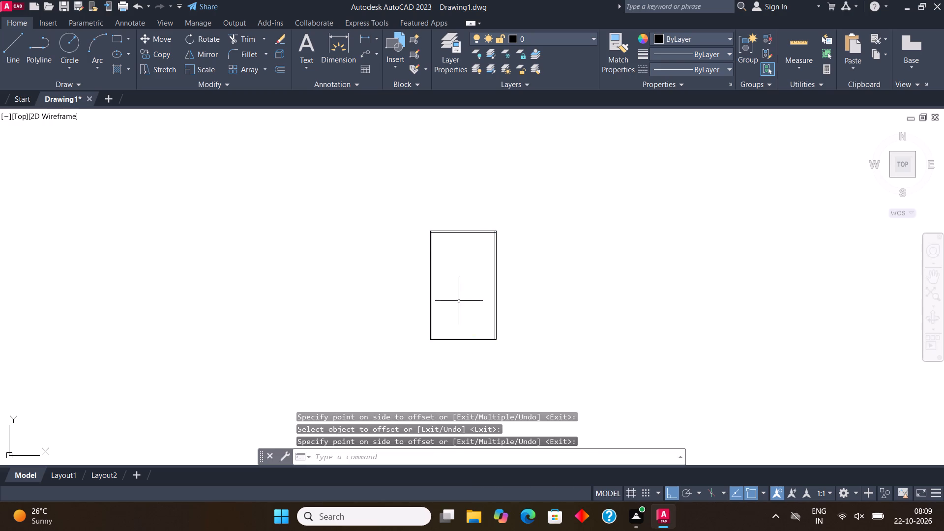
Trim the overlapping ends of the offset lines at all four inner wall corners.
{"action": "scroll", "coordinate": [425, 230], "scroll_direction": "up", "scroll_amount": 5}
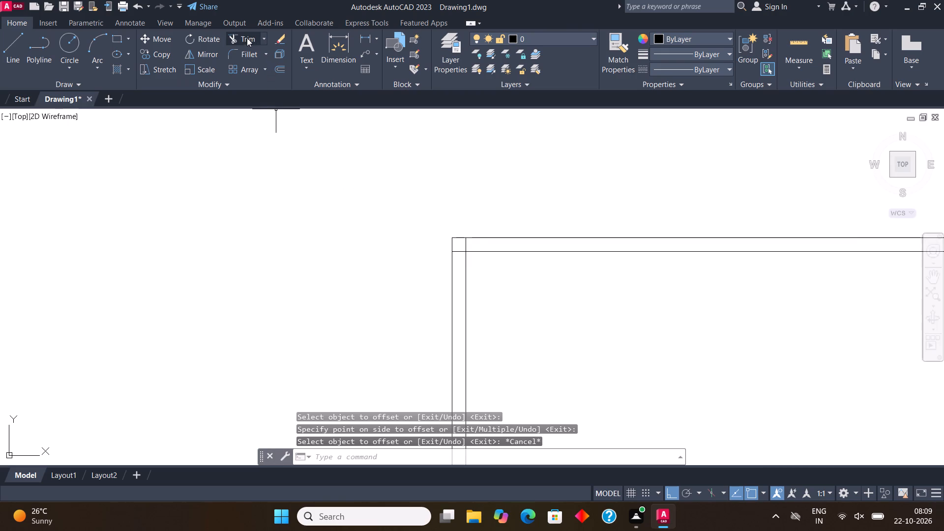
{"action": "left_click", "coordinate": [247, 38]}
{"action": "left_click", "coordinate": [458, 253]}
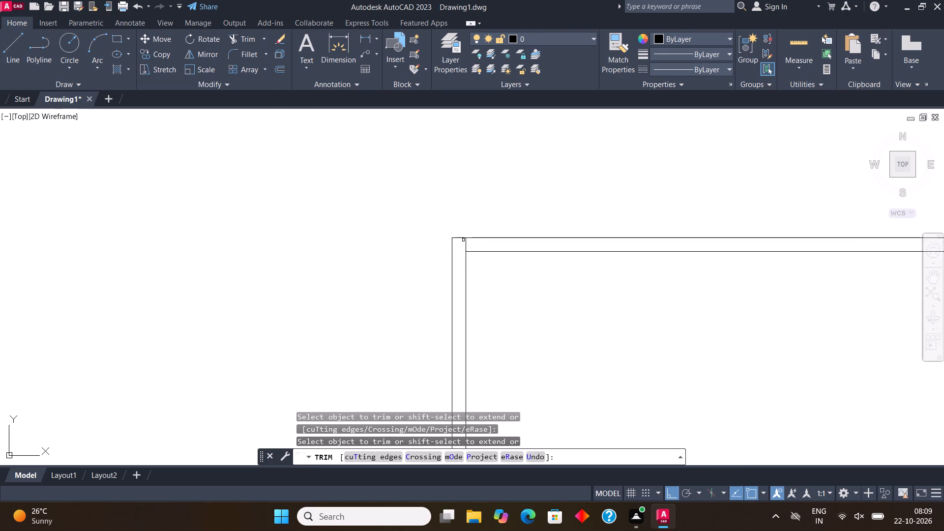
{"action": "left_click", "coordinate": [465, 245]}
{"action": "scroll", "coordinate": [435, 239], "scroll_direction": "down", "scroll_amount": 4}
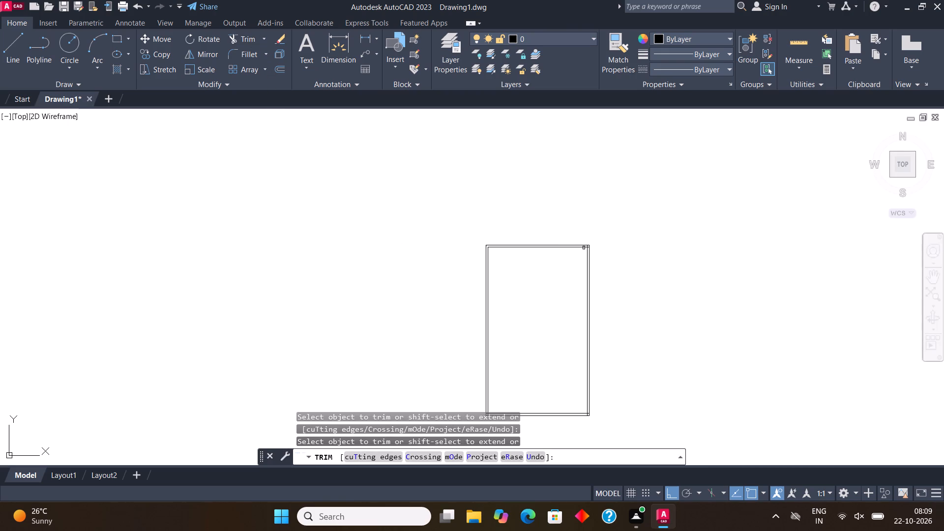
{"action": "scroll", "coordinate": [595, 245], "scroll_direction": "up", "scroll_amount": 6}
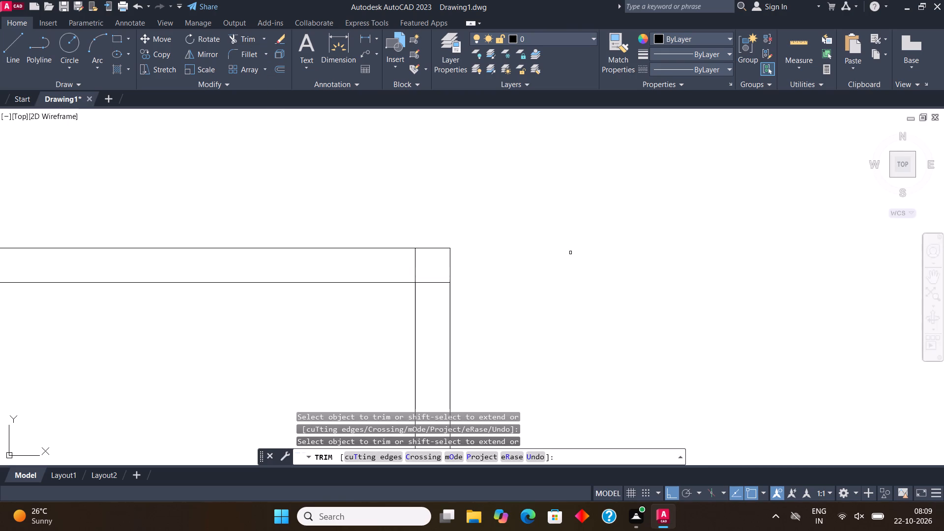
{"action": "left_click_drag", "start_coordinate": [399, 265], "coordinate": [430, 320]}
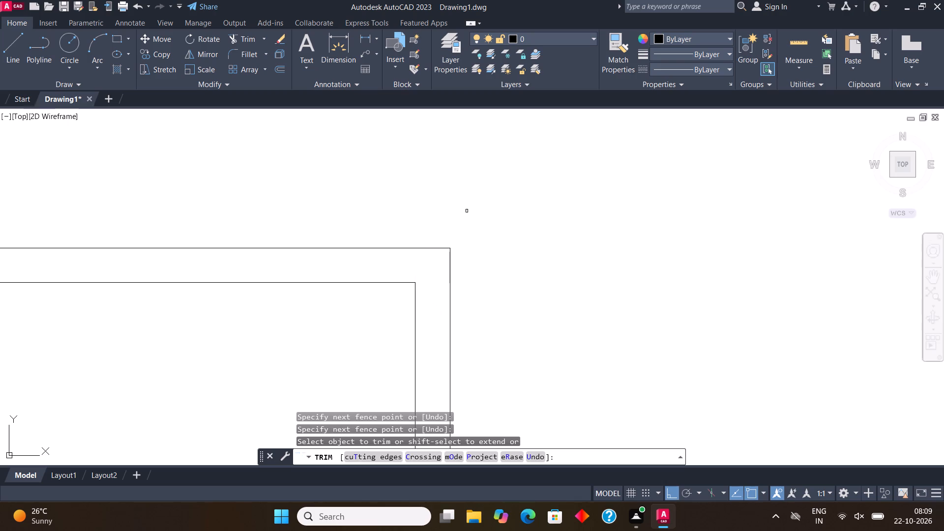
{"action": "scroll", "coordinate": [471, 204], "scroll_direction": "down", "scroll_amount": 7}
{"action": "scroll", "coordinate": [470, 338], "scroll_direction": "up", "scroll_amount": 7}
{"action": "scroll", "coordinate": [437, 280], "scroll_direction": "down", "scroll_amount": 3}
{"action": "scroll", "coordinate": [426, 229], "scroll_direction": "up", "scroll_amount": 5}
{"action": "left_click_drag", "start_coordinate": [453, 381], "coordinate": [486, 336]}
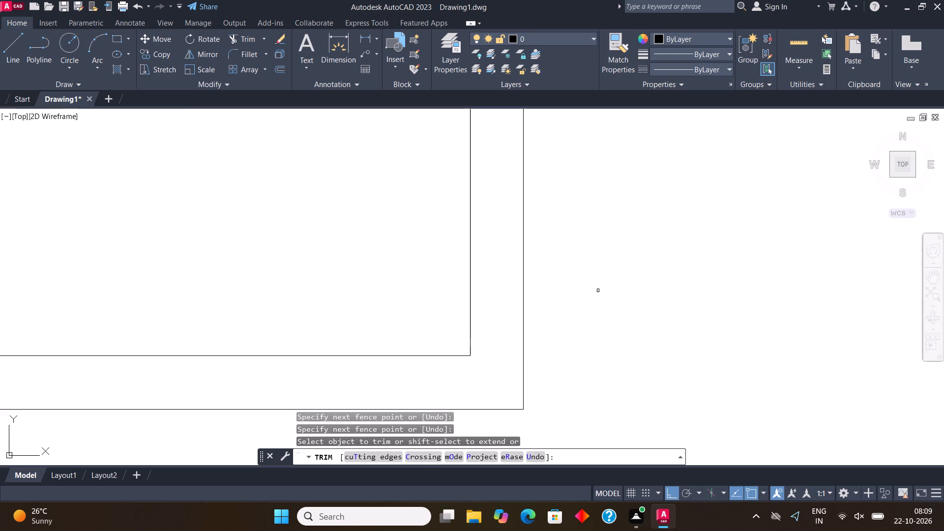
{"action": "scroll", "coordinate": [598, 290], "scroll_direction": "down", "scroll_amount": 5}
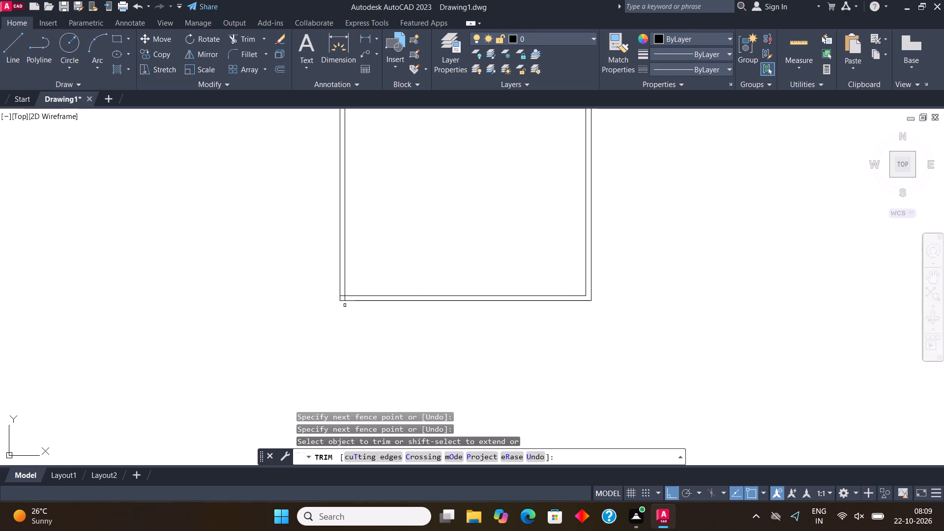
{"action": "scroll", "coordinate": [340, 296], "scroll_direction": "up", "scroll_amount": 7}
{"action": "left_click_drag", "start_coordinate": [340, 296], "coordinate": [445, 349]}
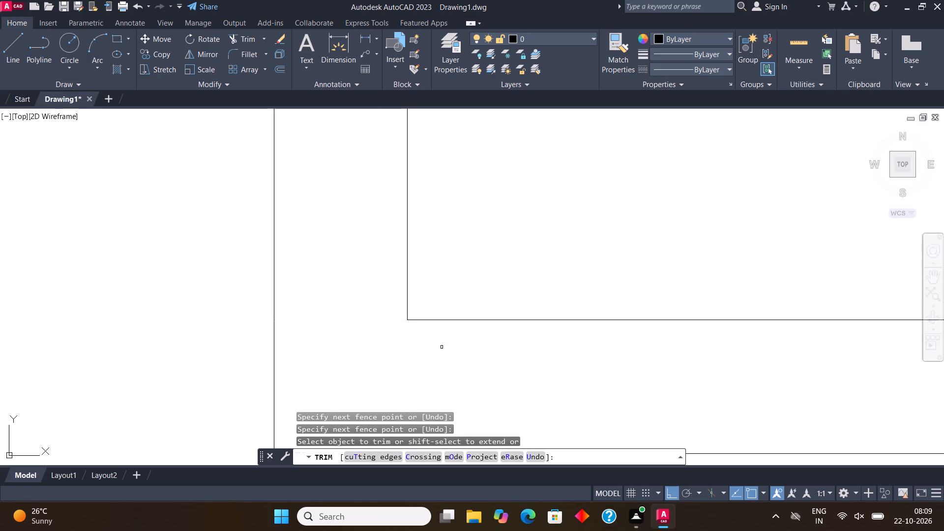
{"action": "scroll", "coordinate": [441, 374], "scroll_direction": "down", "scroll_amount": 8}
{"action": "key", "text": "Escape"}
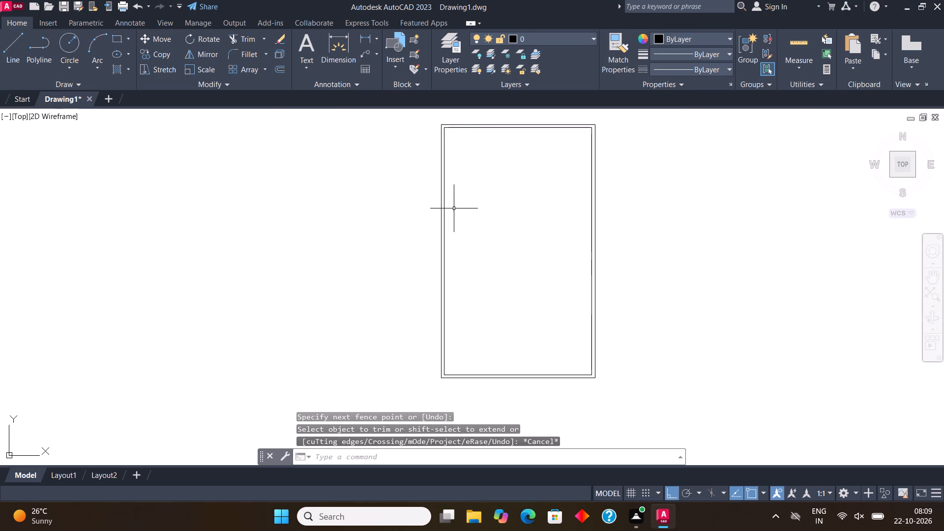
Dismiss the OneDrive backup notification.
{"action": "middle_click_drag", "start_coordinate": [473, 121], "coordinate": [448, 194]}
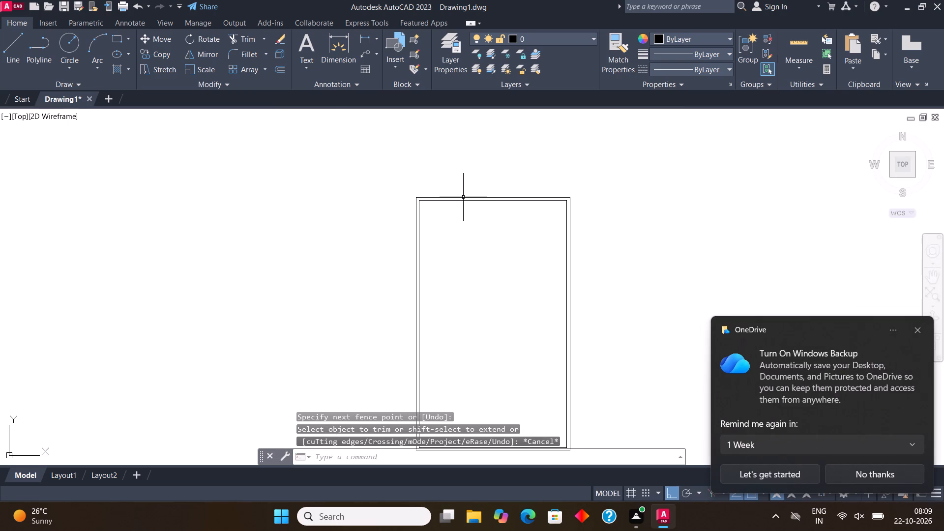
{"action": "left_click", "coordinate": [919, 330]}
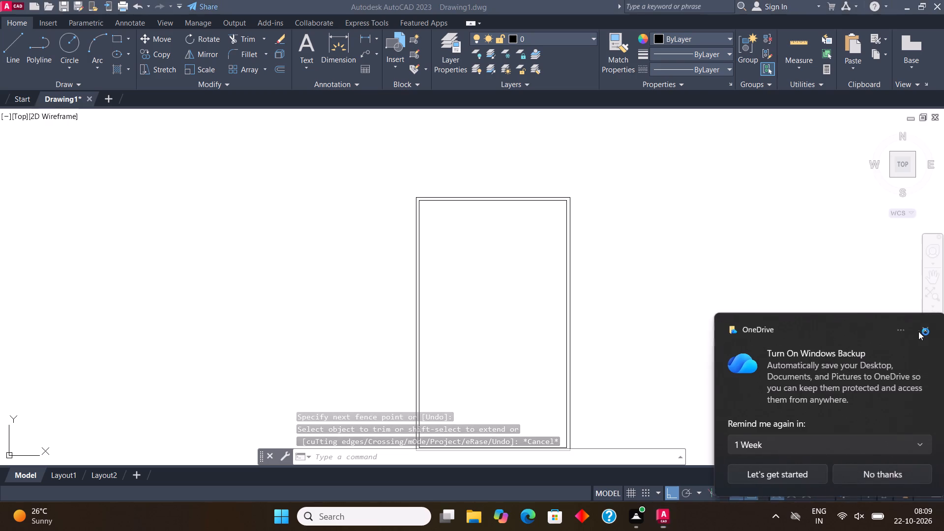
Draw a line 3' rightward from the outer walls' inner upper-left corner, continuing with a short vertical segment downward.
{"action": "middle_click_drag", "start_coordinate": [669, 236], "coordinate": [651, 269]}
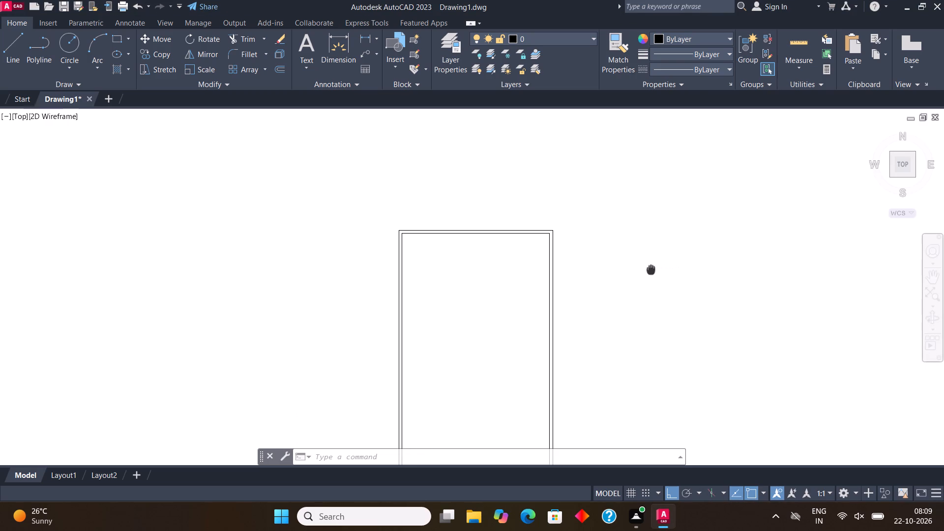
{"action": "middle_click_drag", "start_coordinate": [651, 269], "coordinate": [650, 270]}
{"action": "left_click", "coordinate": [25, 40]}
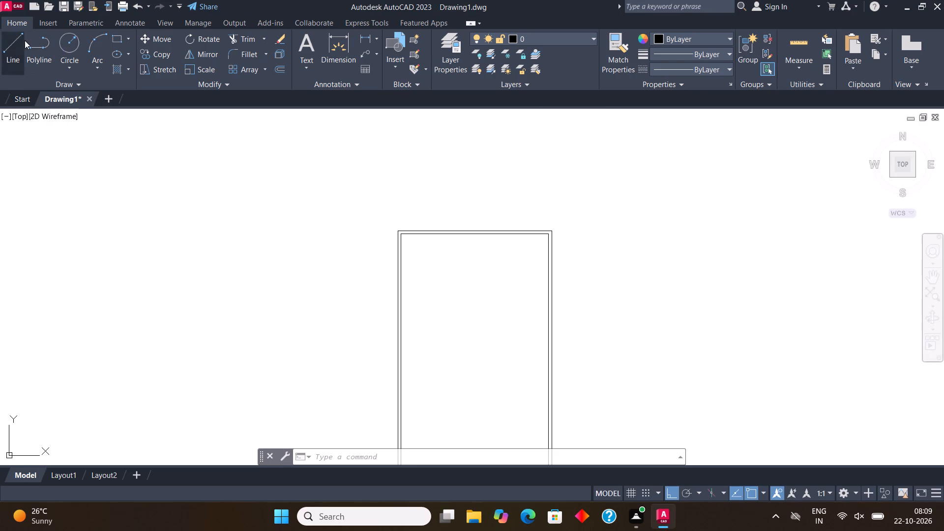
{"action": "scroll", "coordinate": [404, 233], "scroll_direction": "up", "scroll_amount": 3}
{"action": "left_click", "coordinate": [379, 241]}
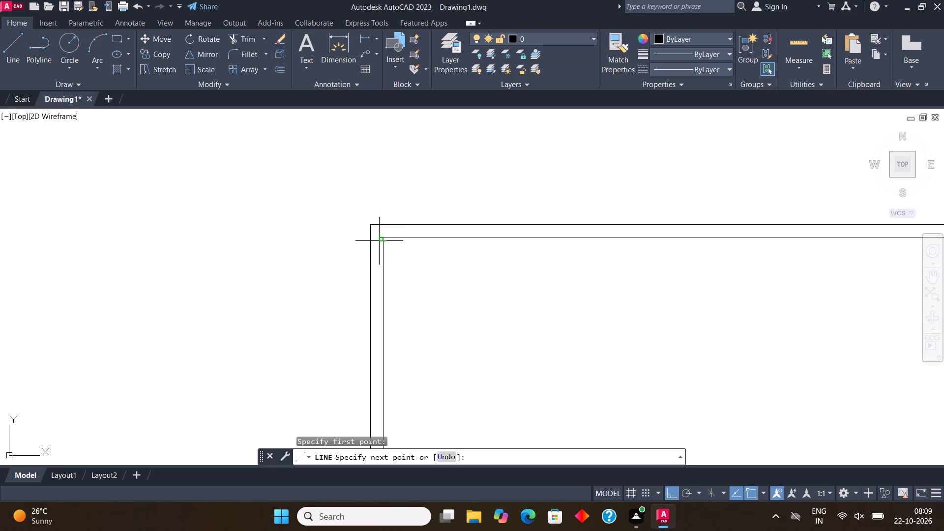
{"action": "type", "text": "3'"}
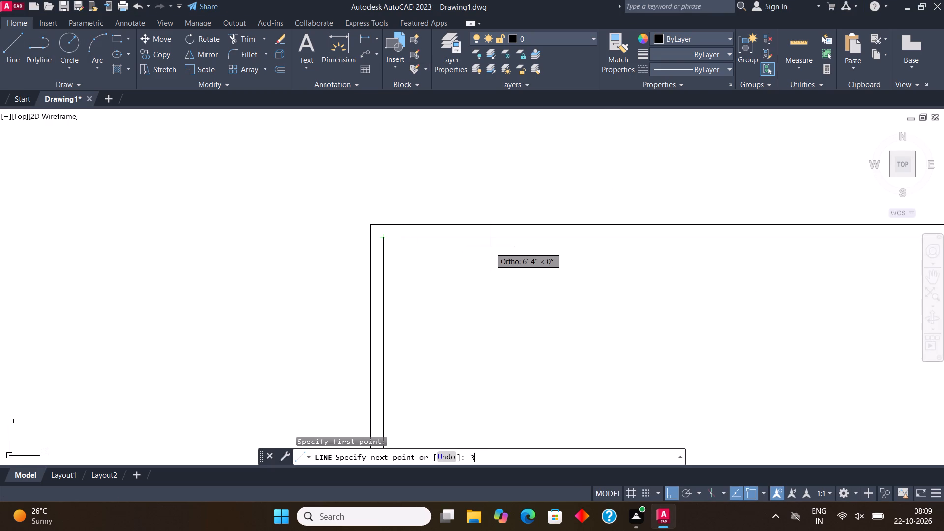
{"action": "key", "text": "Return"}
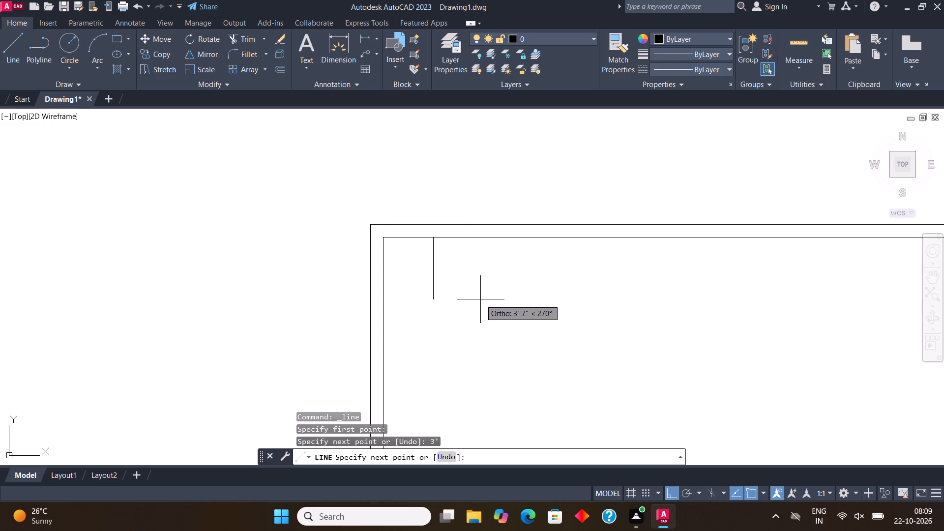
{"action": "left_click", "coordinate": [471, 320]}
{"action": "key", "text": "Escape"}
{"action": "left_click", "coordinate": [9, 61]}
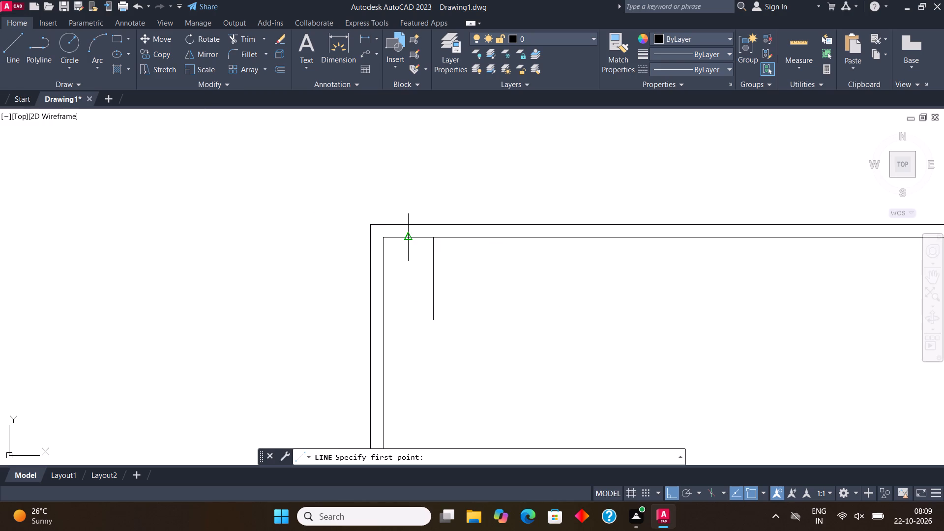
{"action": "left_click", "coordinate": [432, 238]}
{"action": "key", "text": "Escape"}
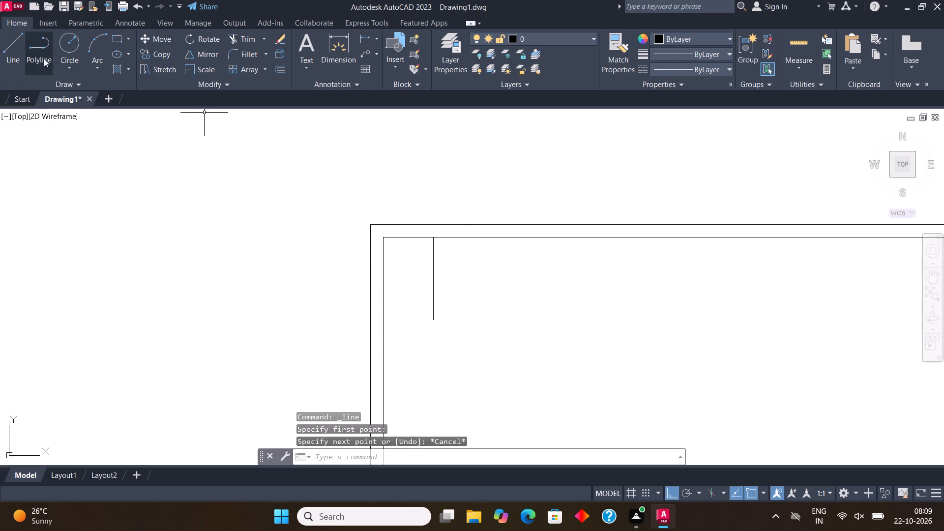
Draw a 3' line from the inner upper-left corner along the top wall's inner face.
{"action": "left_click", "coordinate": [12, 54]}
{"action": "left_click", "coordinate": [381, 236]}
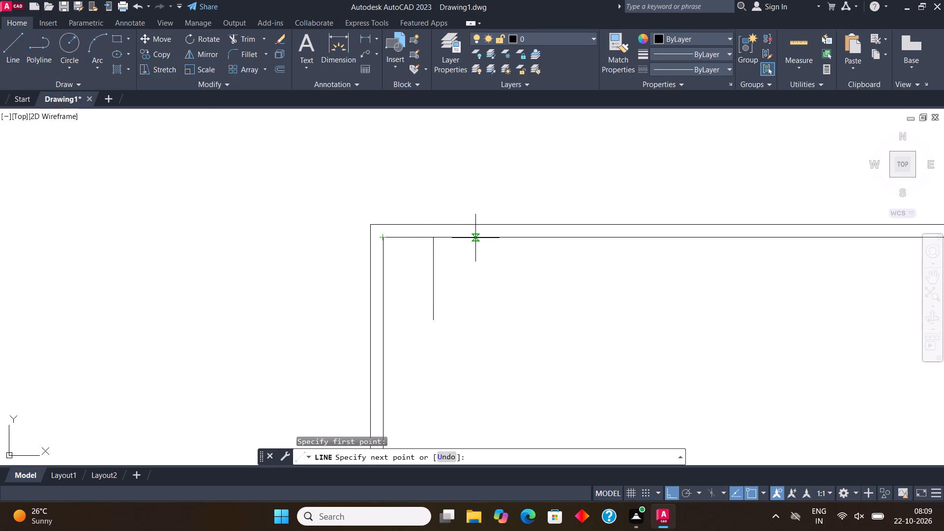
{"action": "type", "text": "3'"}
{"action": "key", "text": "Return"}
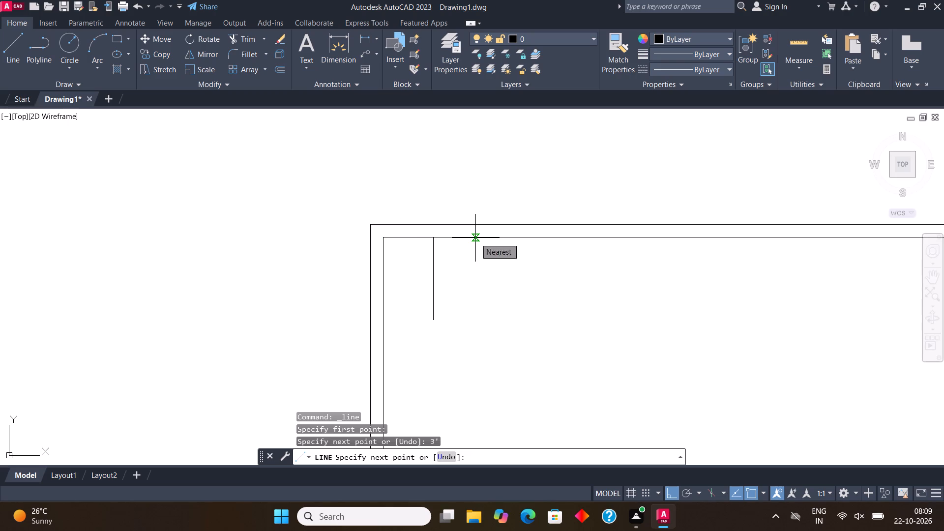
{"action": "scroll", "coordinate": [442, 289], "scroll_direction": "down", "scroll_amount": 2}
{"action": "scroll", "coordinate": [442, 296], "scroll_direction": "up", "scroll_amount": 1}
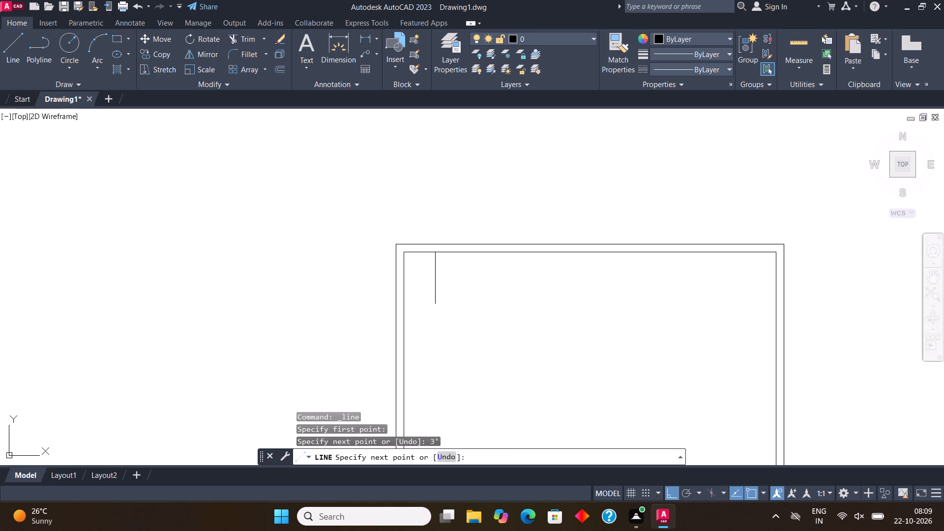
{"action": "scroll", "coordinate": [442, 296], "scroll_direction": "up", "scroll_amount": 3}
{"action": "key", "text": "Escape"}
Draw a line 3' down from the inner upper-left corner, continuing with a long horizontal segment rightward across the plan.
{"action": "left_click", "coordinate": [9, 43]}
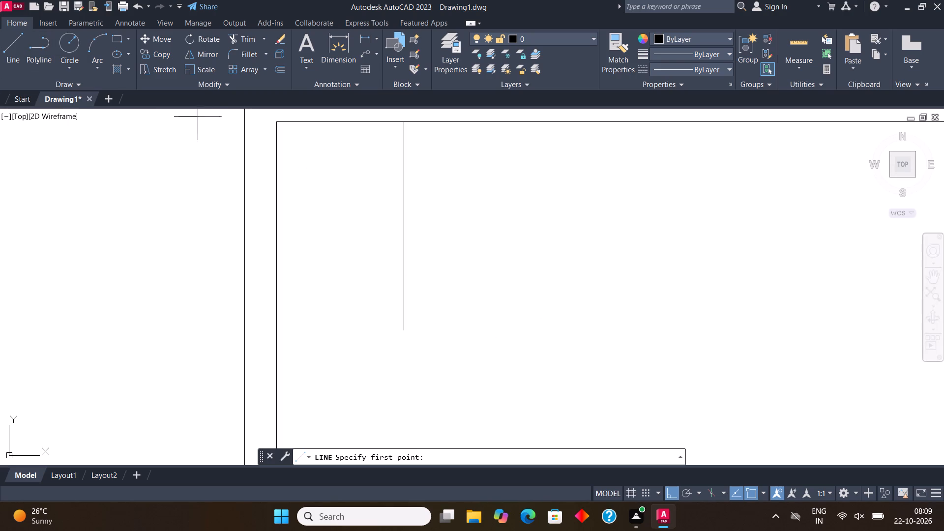
{"action": "scroll", "coordinate": [305, 200], "scroll_direction": "down", "scroll_amount": 2}
{"action": "left_click", "coordinate": [293, 168]}
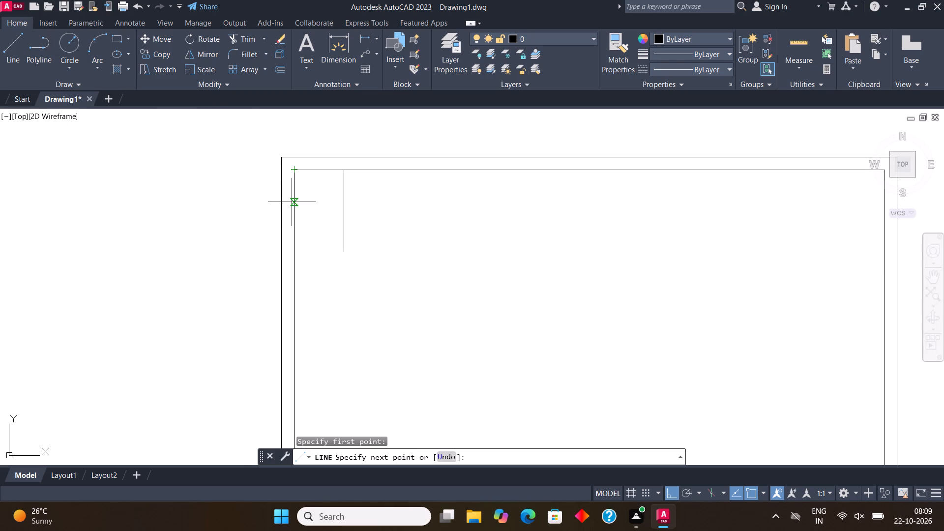
{"action": "type", "text": "3'"}
{"action": "key", "text": "Return"}
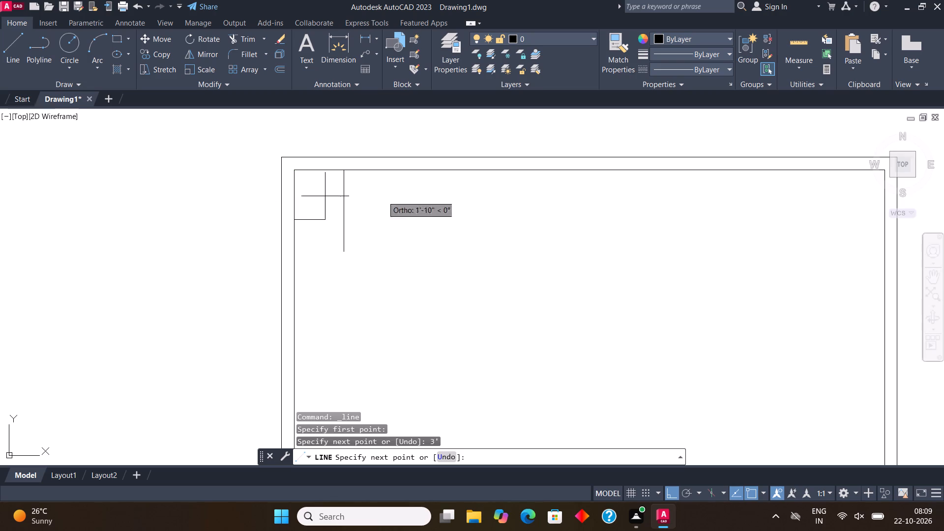
{"action": "left_click", "coordinate": [800, 234]}
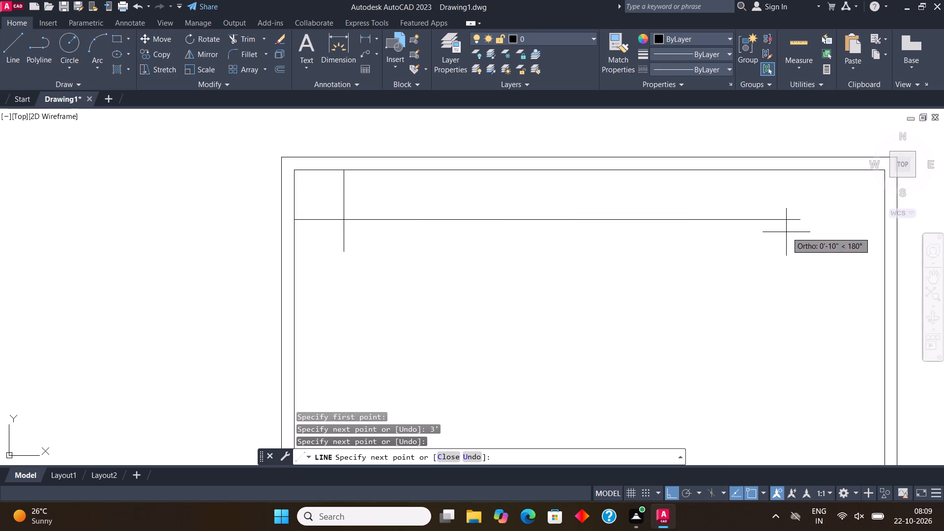
{"action": "right_click_drag", "start_coordinate": [786, 234], "coordinate": [670, 229]}
{"action": "middle_click_drag", "start_coordinate": [787, 233], "coordinate": [621, 232]}
{"action": "key", "text": "Escape"}
Trim the vertical and horizontal ends extending beyond their crossing, leaving a corner 3' inside the top and left walls.
{"action": "middle_click_drag", "start_coordinate": [586, 249], "coordinate": [602, 201]}
{"action": "scroll", "coordinate": [629, 293], "scroll_direction": "down", "scroll_amount": 3}
{"action": "scroll", "coordinate": [538, 263], "scroll_direction": "up", "scroll_amount": 5}
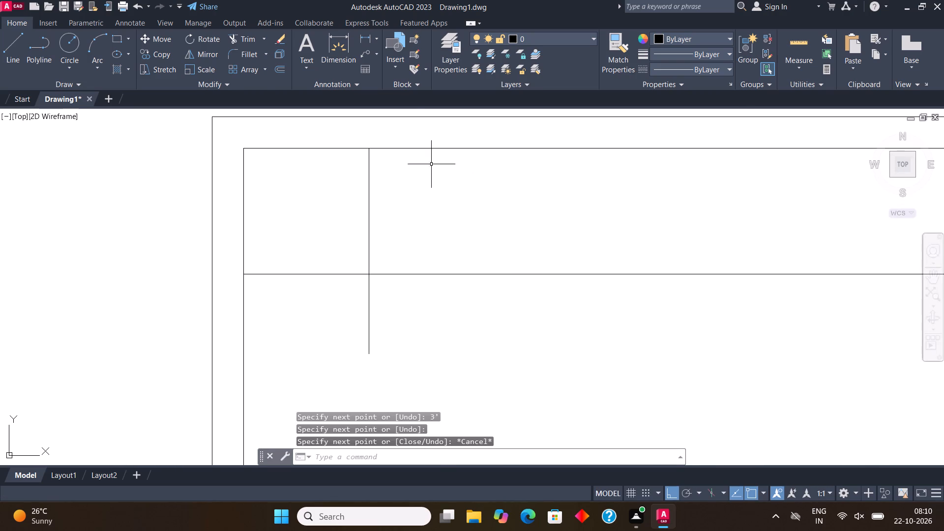
{"action": "left_click", "coordinate": [247, 38]}
{"action": "left_click_drag", "start_coordinate": [392, 234], "coordinate": [282, 295]}
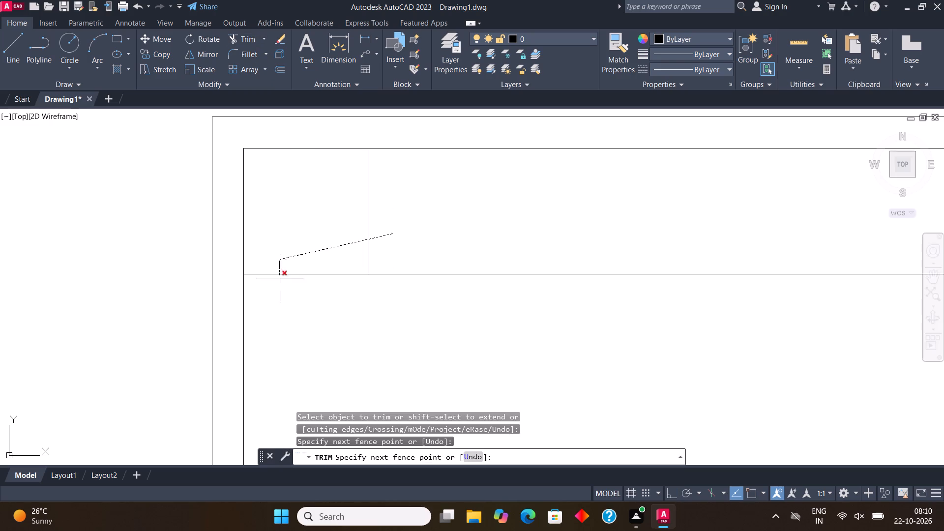
{"action": "left_click_drag", "start_coordinate": [282, 295], "coordinate": [296, 323]}
{"action": "scroll", "coordinate": [344, 215], "scroll_direction": "down", "scroll_amount": 4}
{"action": "scroll", "coordinate": [435, 229], "scroll_direction": "up", "scroll_amount": 2}
{"action": "key", "text": "Escape"}
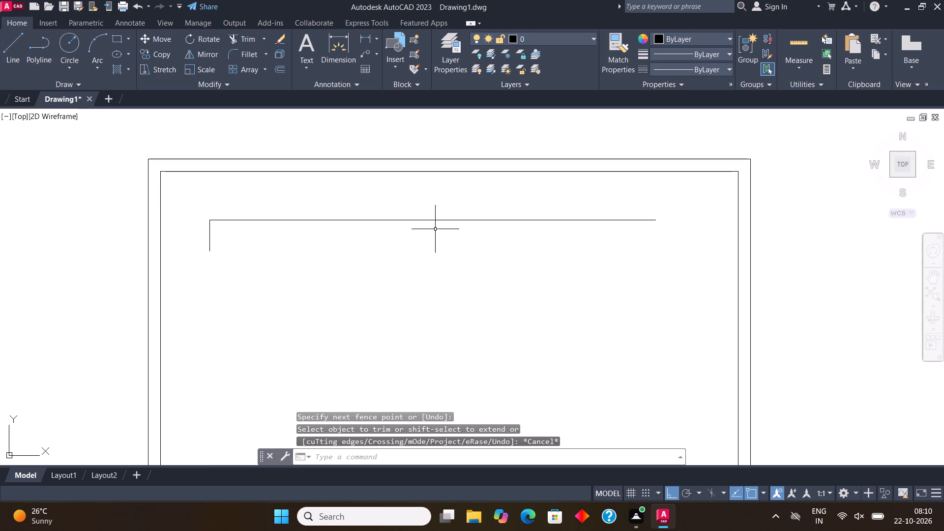
Draw a vertical line downward from the lower end of the short segment, lengthening the interior layout's left side.
{"action": "left_click", "coordinate": [11, 50]}
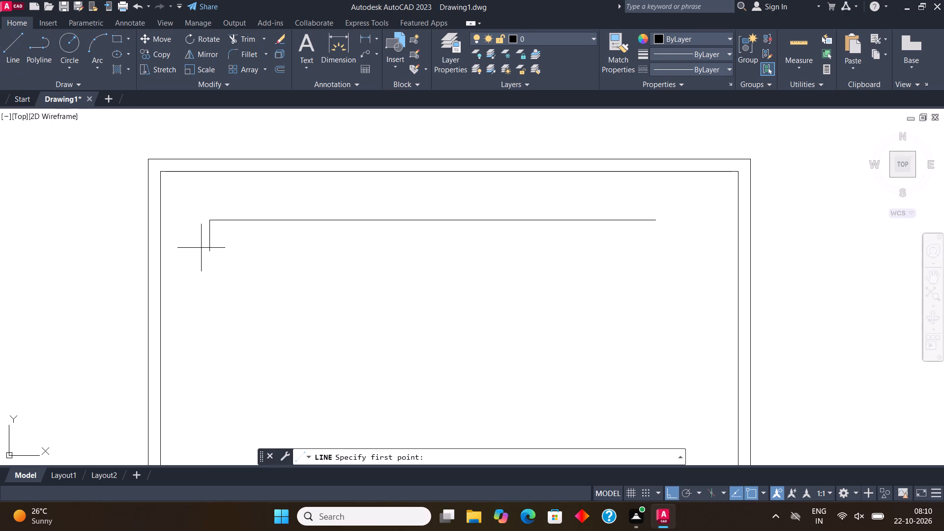
{"action": "left_click", "coordinate": [208, 246]}
{"action": "left_click", "coordinate": [216, 422]}
{"action": "key", "text": "Escape"}
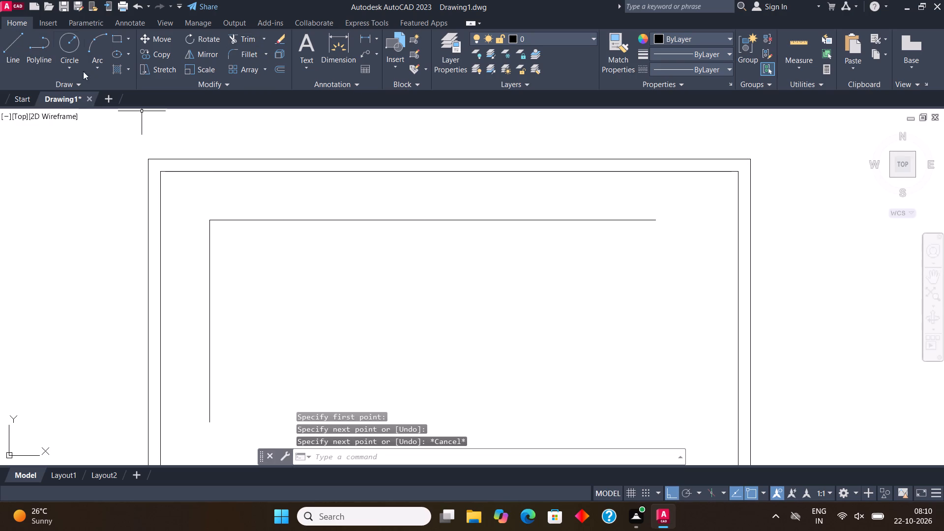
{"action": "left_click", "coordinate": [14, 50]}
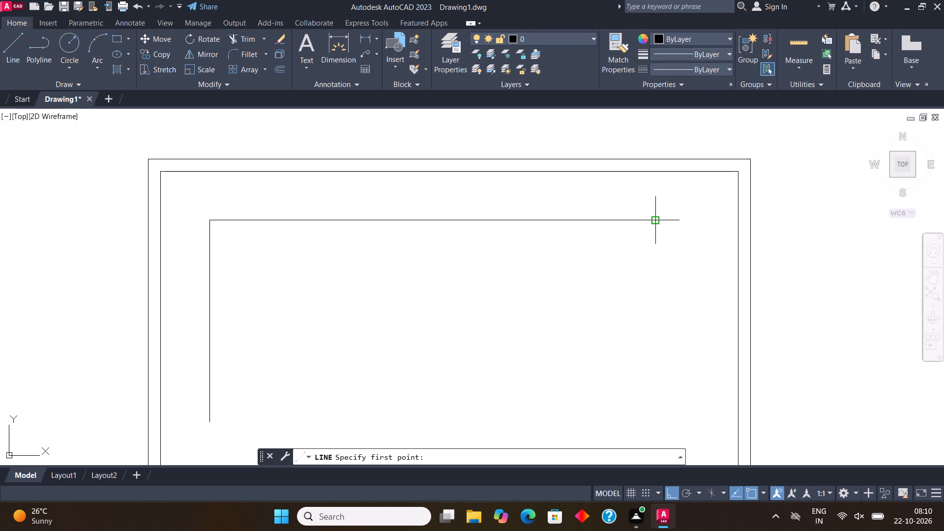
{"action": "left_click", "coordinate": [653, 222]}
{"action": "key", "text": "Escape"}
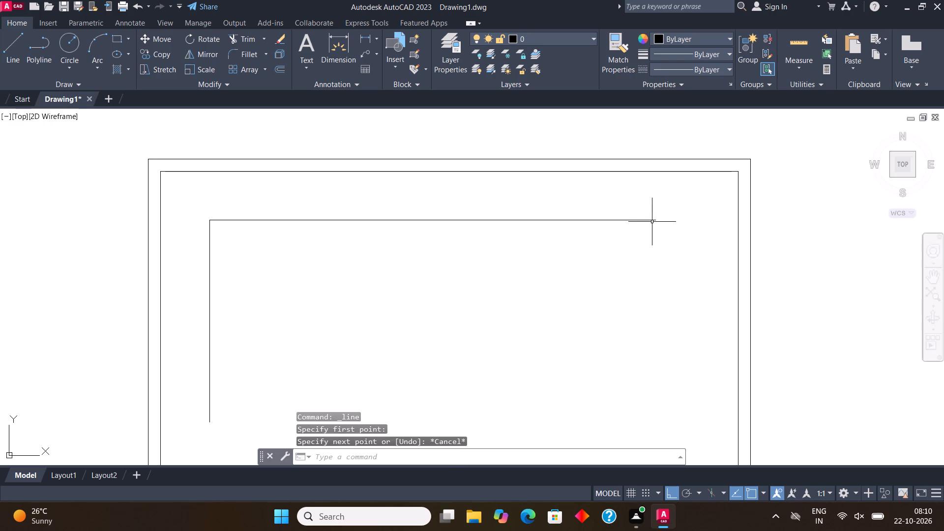
Offset the interior layout's top horizontal line 9" downward to form the wall's inner face.
{"action": "scroll", "coordinate": [652, 231], "scroll_direction": "down", "scroll_amount": 2}
{"action": "middle_click_drag", "start_coordinate": [647, 239], "coordinate": [646, 223]}
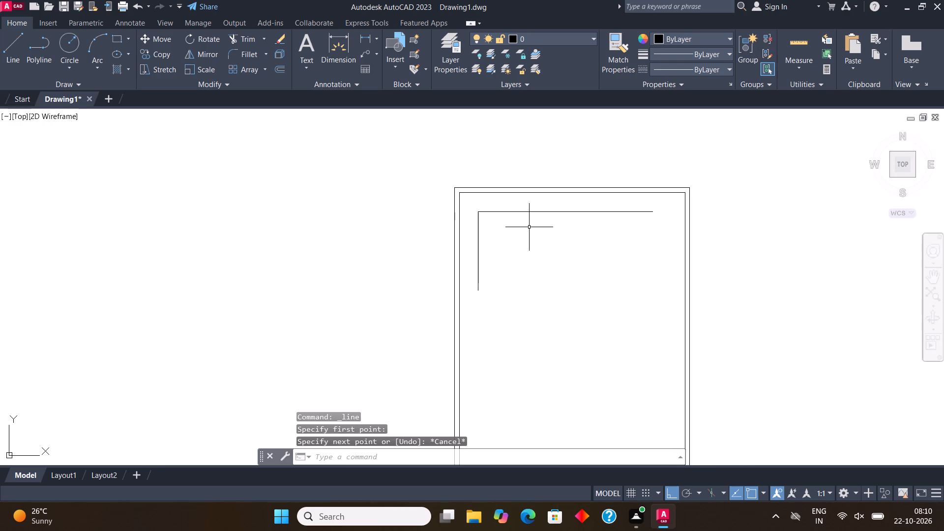
{"action": "scroll", "coordinate": [514, 210], "scroll_direction": "up", "scroll_amount": 2}
{"action": "left_click", "coordinate": [538, 240]}
{"action": "left_click", "coordinate": [509, 205]}
{"action": "scroll", "coordinate": [509, 206], "scroll_direction": "down", "scroll_amount": 1}
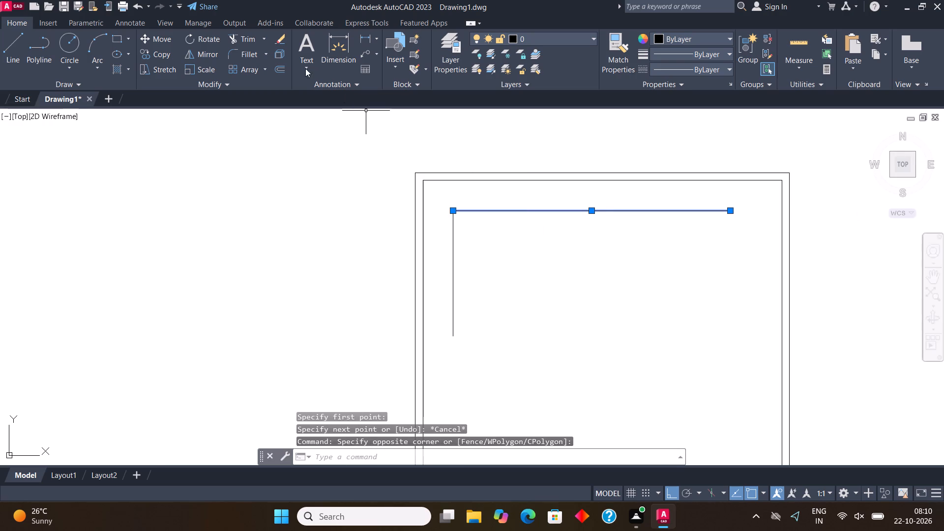
{"action": "left_click", "coordinate": [279, 70]}
{"action": "left_click", "coordinate": [566, 212]}
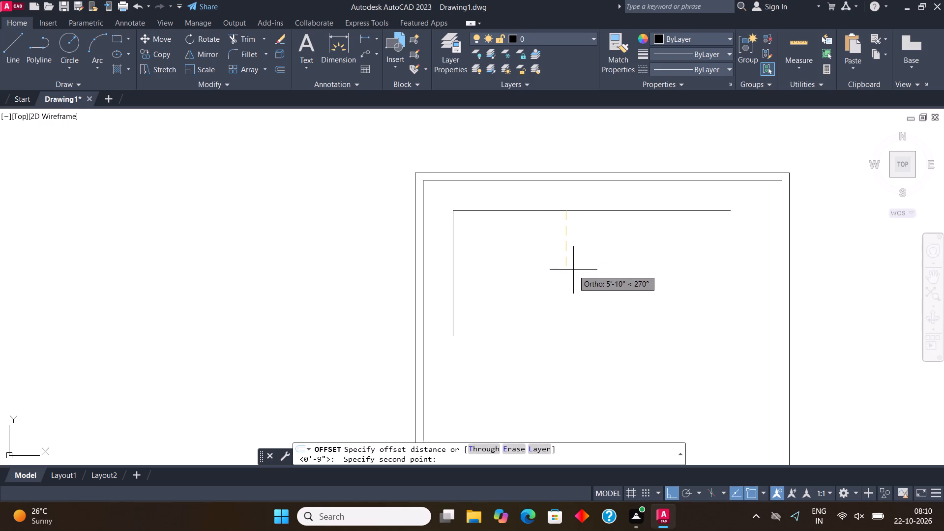
{"action": "type", "text": "9\""}
{"action": "key", "text": "Return"}
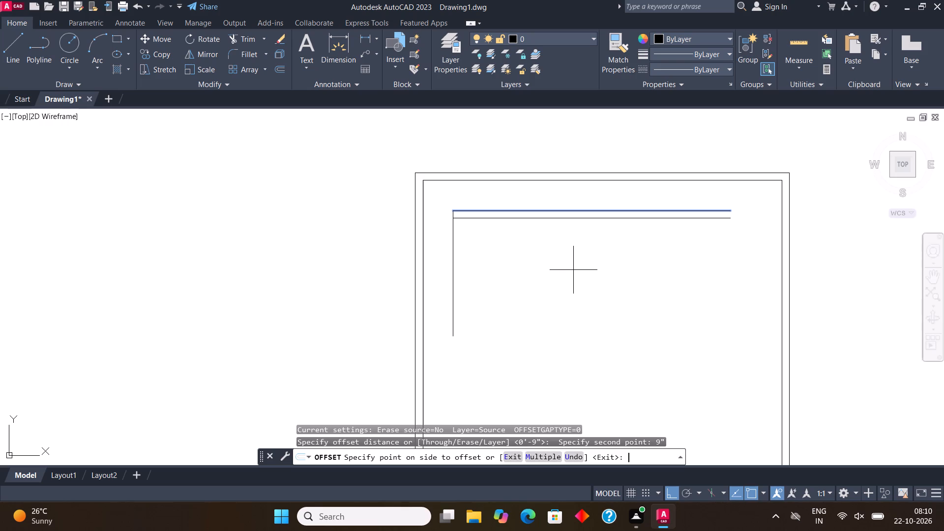
{"action": "left_click", "coordinate": [573, 280]}
Offset both segments of the interior layout's left vertical line 9" inward, toward the plan's interior.
{"action": "left_click", "coordinate": [452, 252]}
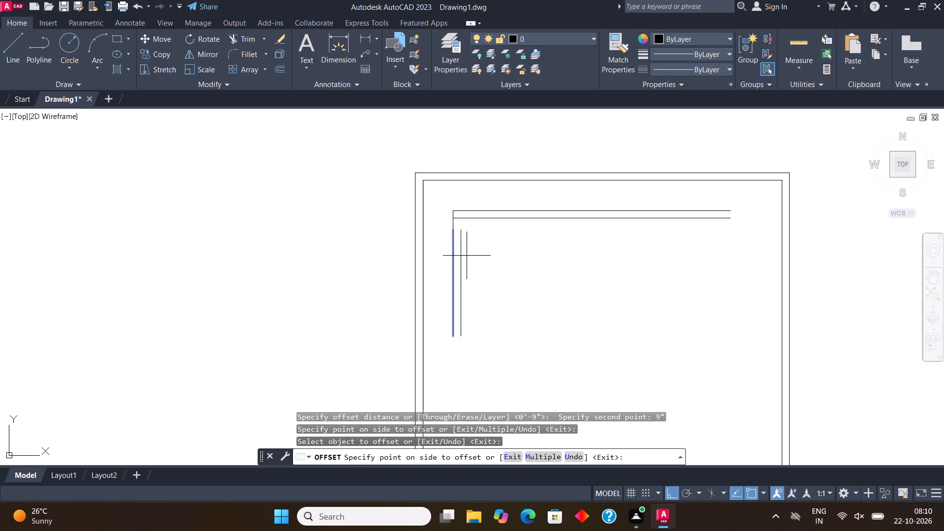
{"action": "left_click", "coordinate": [495, 260]}
{"action": "left_click", "coordinate": [455, 224]}
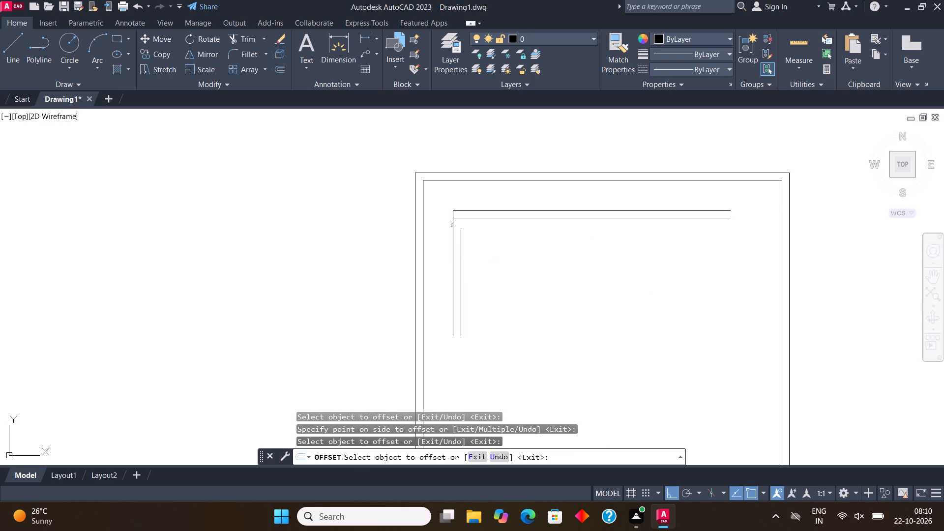
{"action": "left_click", "coordinate": [452, 226]}
{"action": "left_click", "coordinate": [487, 232]}
{"action": "key", "text": "Escape"}
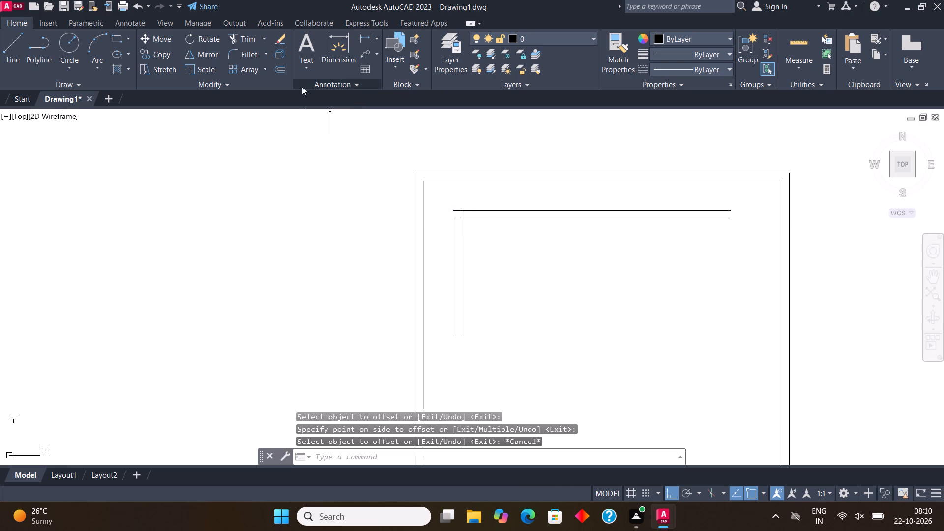
Fillet the inner wall lines into a square corner and trim the vertical stub crossing the top wall's thickness.
{"action": "left_click", "coordinate": [254, 52]}
{"action": "left_click", "coordinate": [462, 247]}
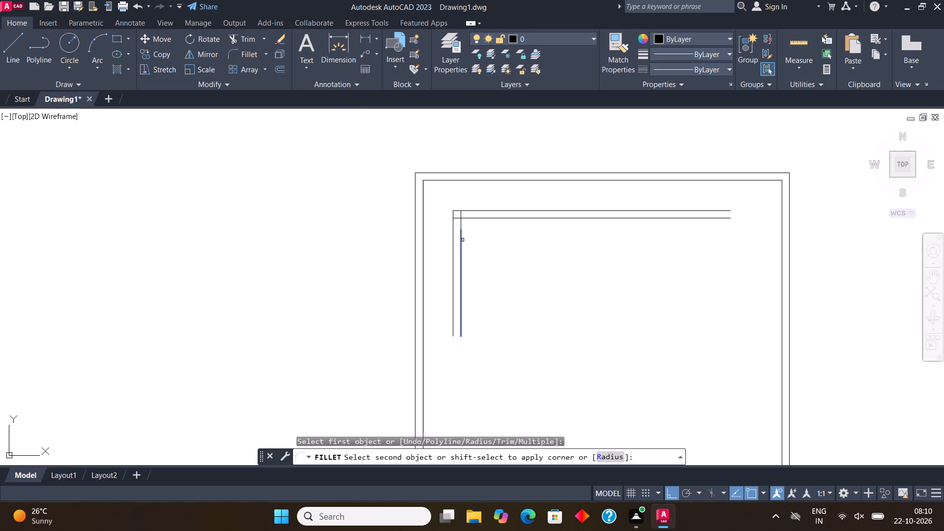
{"action": "left_click", "coordinate": [476, 218]}
{"action": "scroll", "coordinate": [459, 224], "scroll_direction": "up", "scroll_amount": 4}
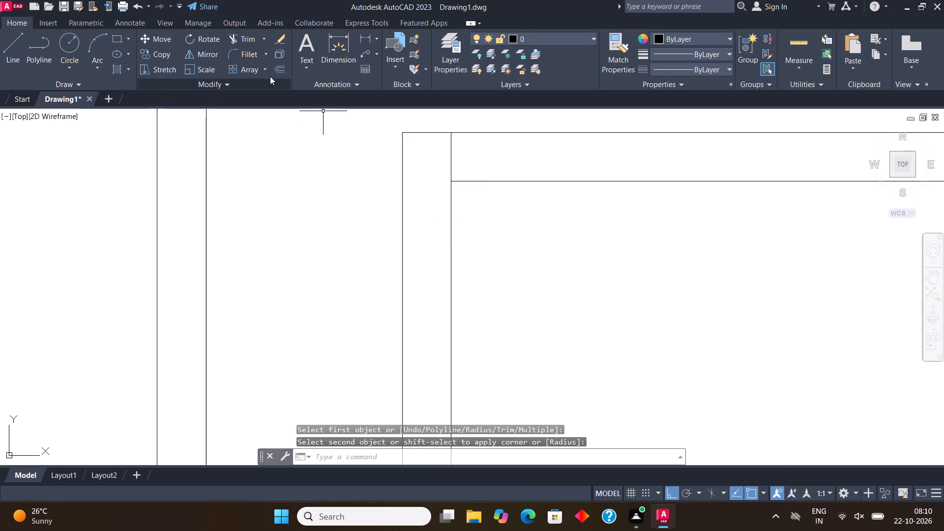
{"action": "left_click", "coordinate": [242, 36]}
{"action": "left_click_drag", "start_coordinate": [446, 154], "coordinate": [471, 160]}
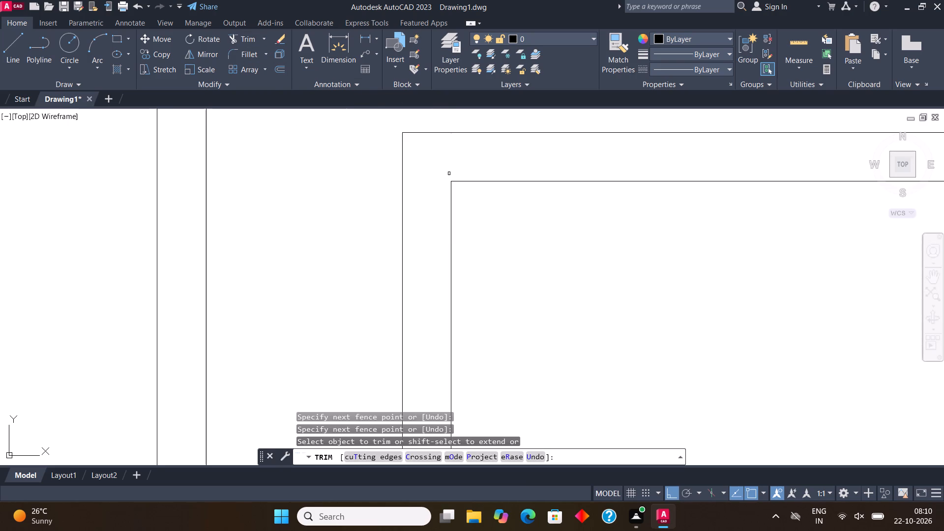
{"action": "scroll", "coordinate": [441, 181], "scroll_direction": "down", "scroll_amount": 4}
{"action": "key", "text": "Escape"}
Draw an 8' by 4'6" room outline from the interior walls' inner upper-left corner, closing back onto the left wall.
{"action": "middle_click_drag", "start_coordinate": [467, 206], "coordinate": [474, 250]}
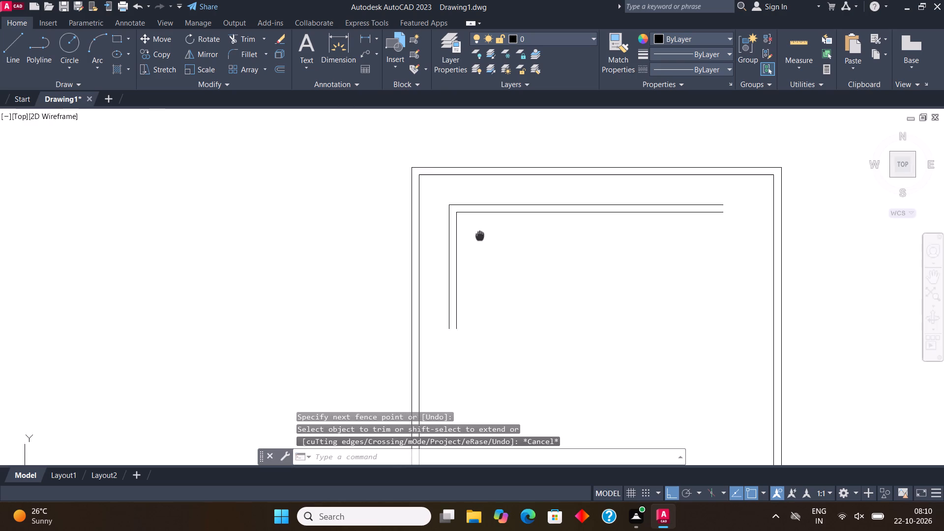
{"action": "middle_click_drag", "start_coordinate": [474, 250], "coordinate": [469, 253]}
{"action": "left_click", "coordinate": [15, 41]}
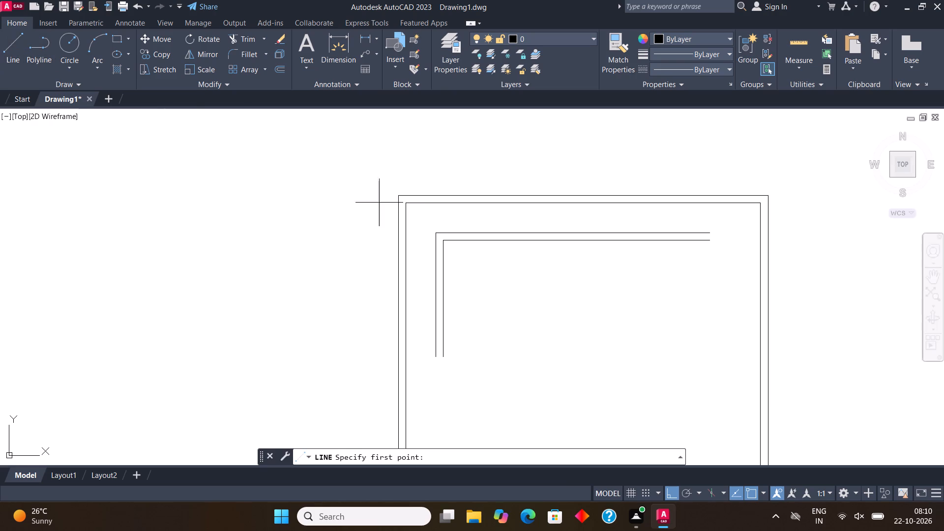
{"action": "scroll", "coordinate": [442, 248], "scroll_direction": "up", "scroll_amount": 2}
{"action": "left_click", "coordinate": [440, 231]}
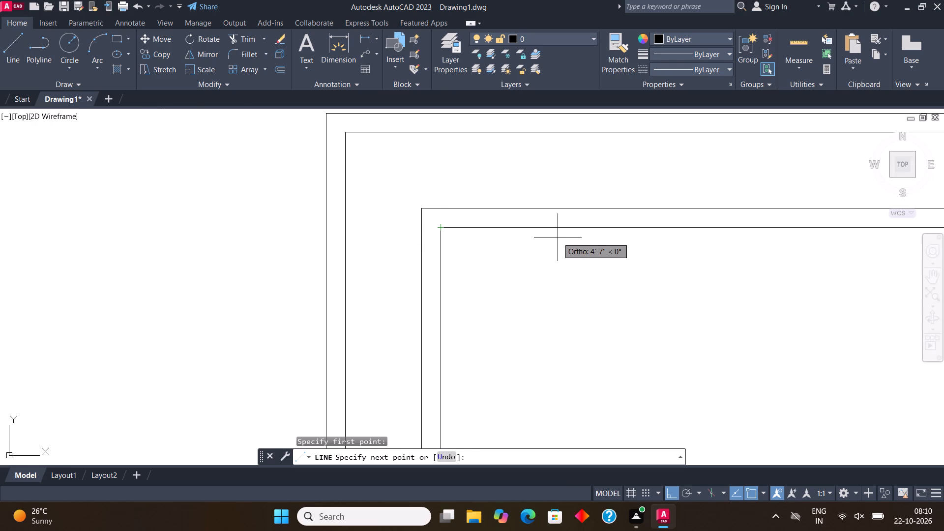
{"action": "type", "text": "8'"}
{"action": "key", "text": "Return"}
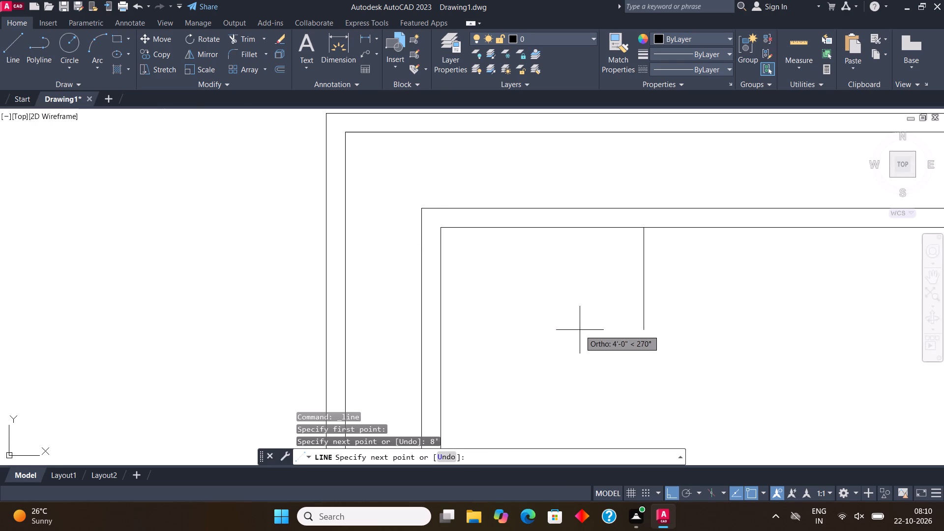
{"action": "type", "text": "4'"}
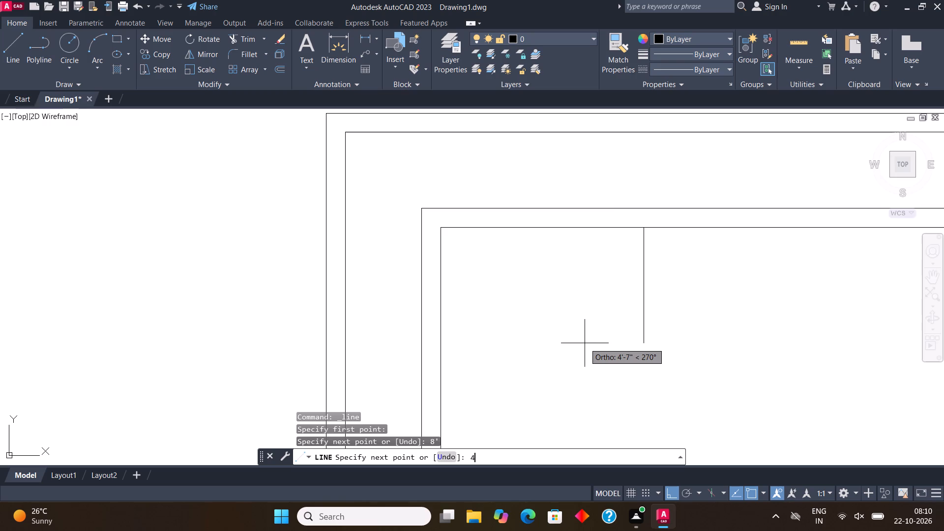
{"action": "type", "text": "6\""}
{"action": "key", "text": "Return"}
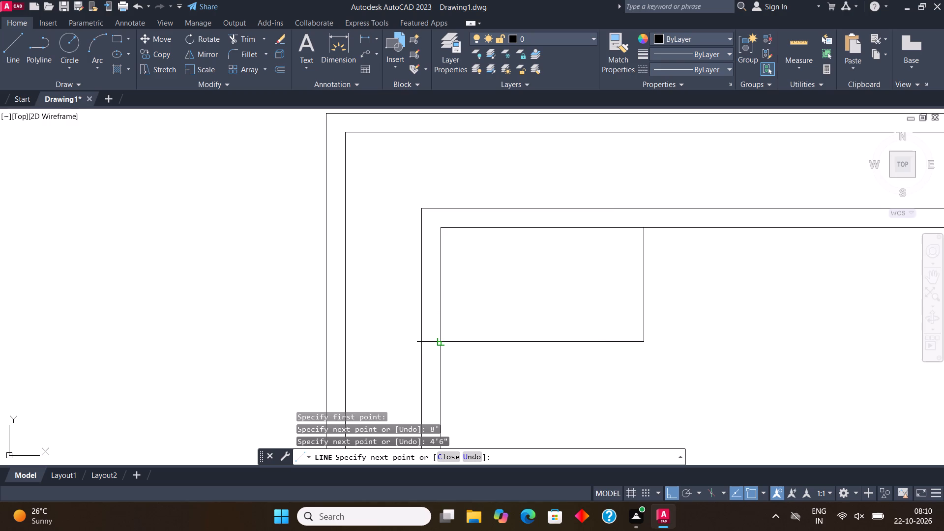
{"action": "left_click", "coordinate": [439, 346]}
{"action": "scroll", "coordinate": [416, 328], "scroll_direction": "down", "scroll_amount": 3}
{"action": "key", "text": "Escape"}
Offset the small room's right and bottom lines 4.5" outward to form its partition walls.
{"action": "scroll", "coordinate": [474, 336], "scroll_direction": "up", "scroll_amount": 2}
{"action": "left_click", "coordinate": [475, 341]}
{"action": "left_click", "coordinate": [448, 314]}
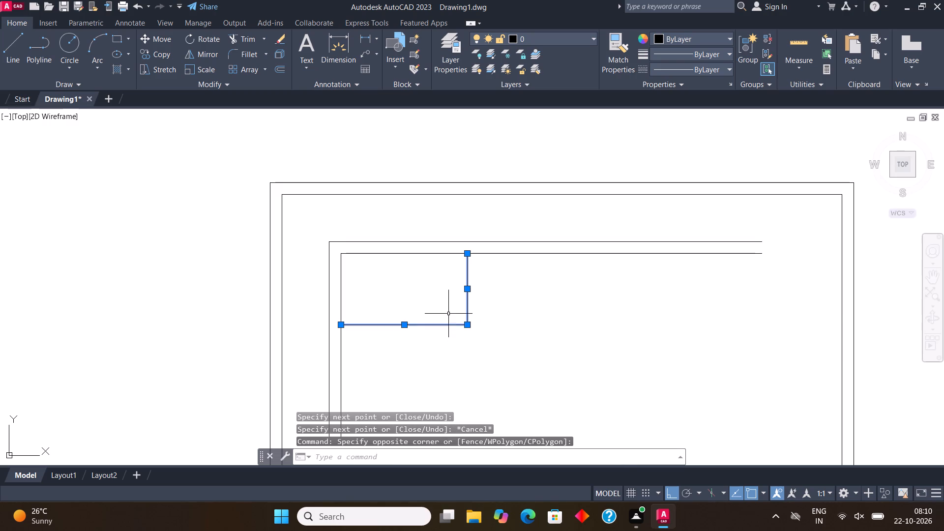
{"action": "left_click", "coordinate": [280, 66]}
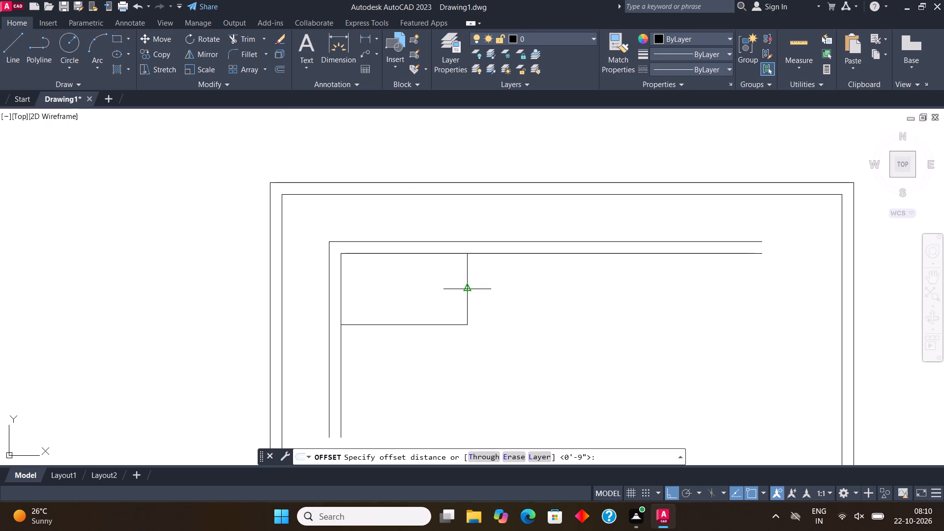
{"action": "left_click", "coordinate": [465, 293]}
{"action": "key", "text": "4"}
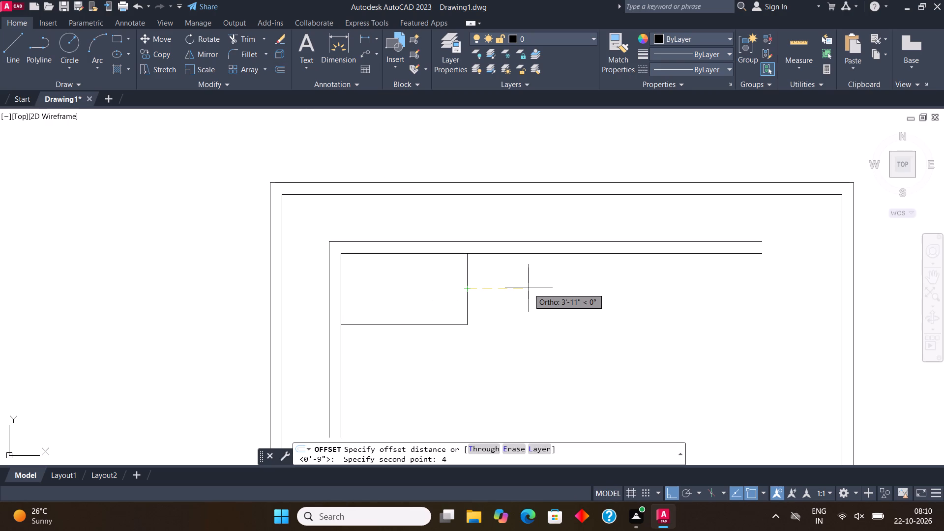
{"action": "type", "text": ".5"}
{"action": "key", "text": "shift+quotedbl"}
{"action": "key", "text": "Return"}
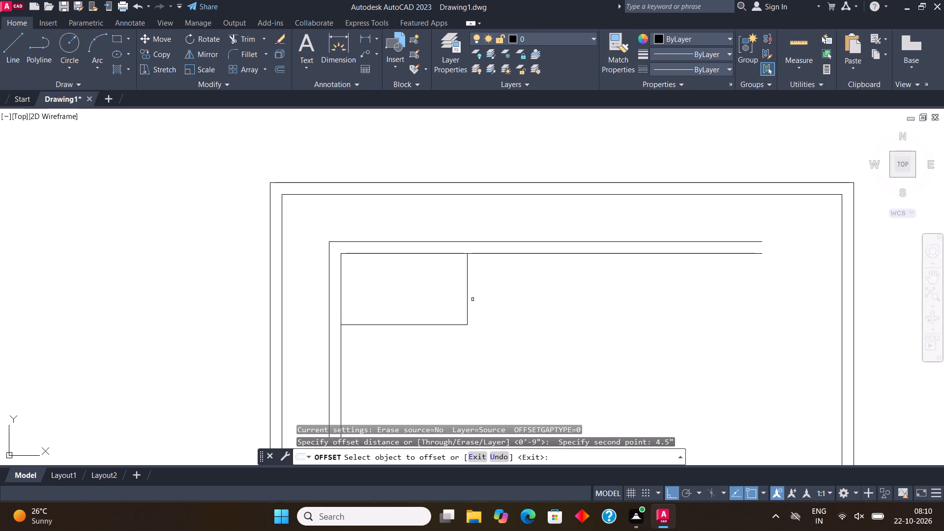
{"action": "left_click_drag", "start_coordinate": [466, 294], "coordinate": [471, 294]}
{"action": "left_click", "coordinate": [549, 287]}
{"action": "left_click", "coordinate": [433, 323]}
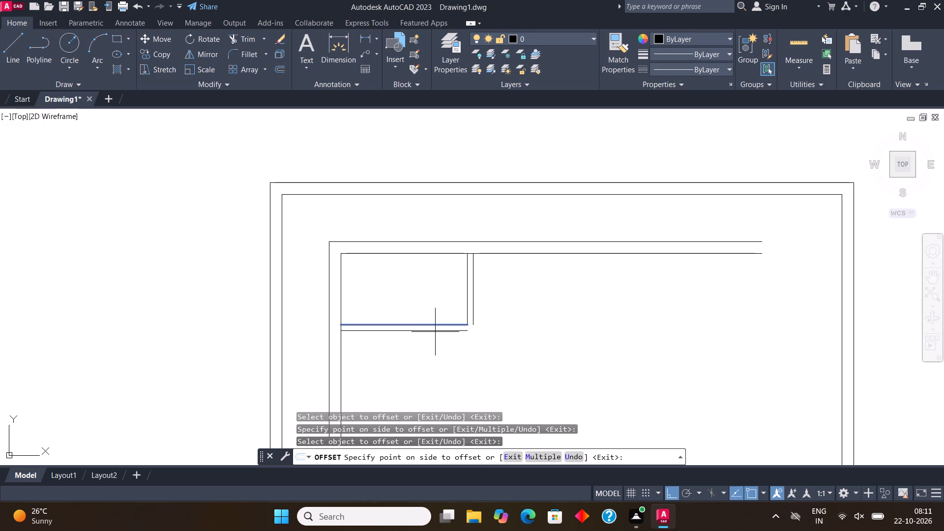
{"action": "left_click", "coordinate": [435, 333]}
Fillet the outer faces of the small room's two partitions into a square corner.
{"action": "left_click", "coordinate": [245, 51]}
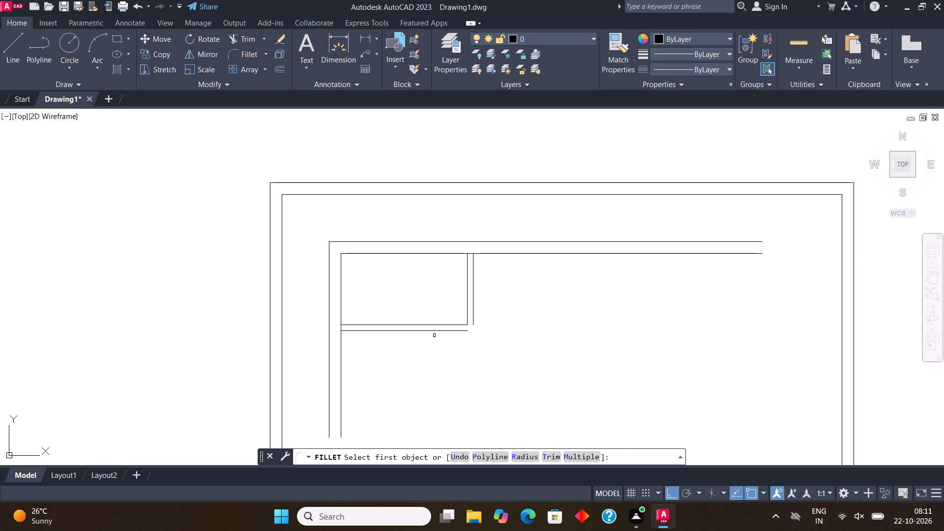
{"action": "left_click", "coordinate": [435, 331]}
{"action": "left_click", "coordinate": [473, 305]}
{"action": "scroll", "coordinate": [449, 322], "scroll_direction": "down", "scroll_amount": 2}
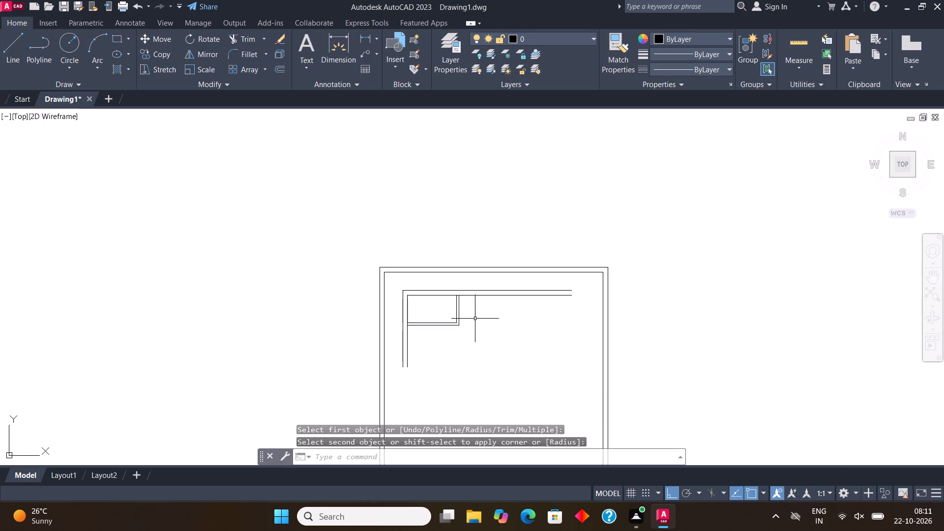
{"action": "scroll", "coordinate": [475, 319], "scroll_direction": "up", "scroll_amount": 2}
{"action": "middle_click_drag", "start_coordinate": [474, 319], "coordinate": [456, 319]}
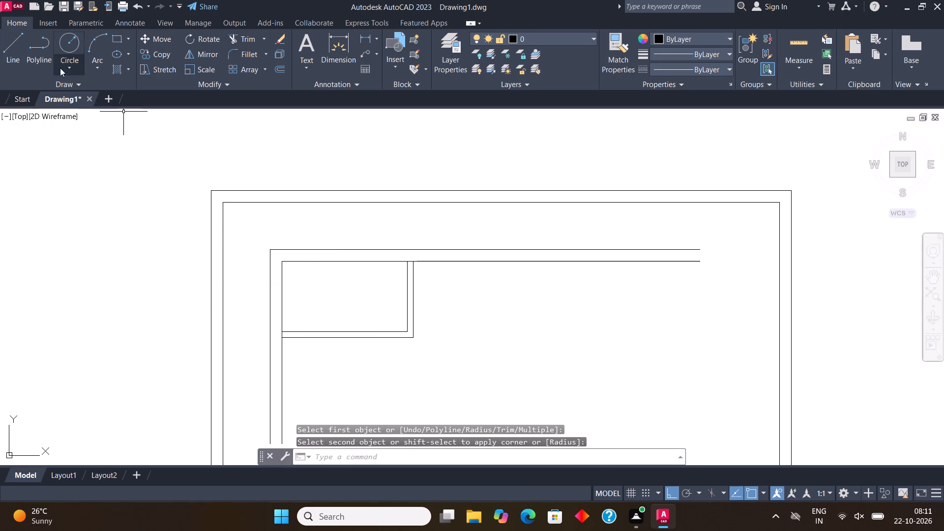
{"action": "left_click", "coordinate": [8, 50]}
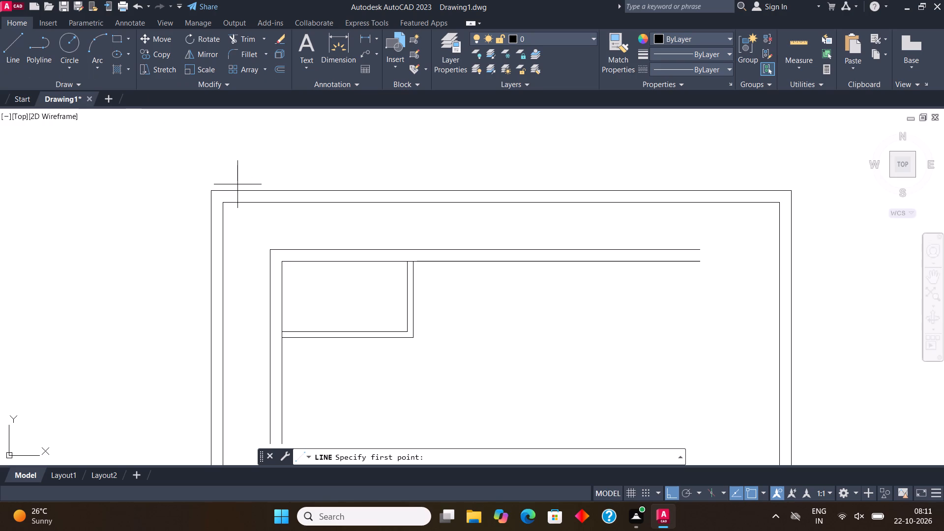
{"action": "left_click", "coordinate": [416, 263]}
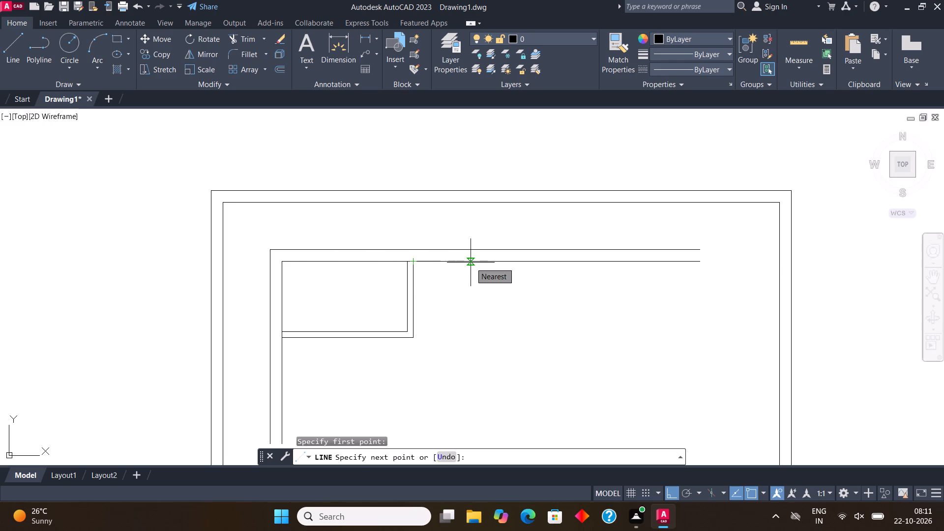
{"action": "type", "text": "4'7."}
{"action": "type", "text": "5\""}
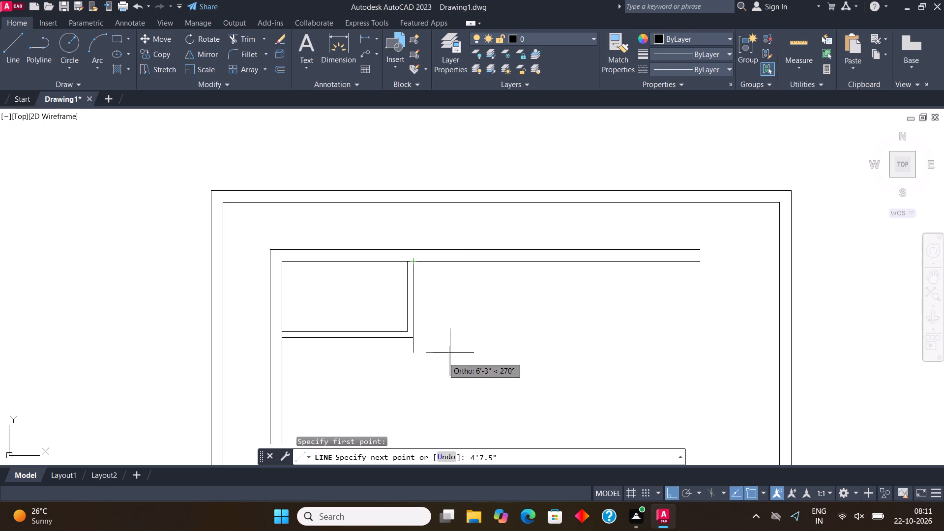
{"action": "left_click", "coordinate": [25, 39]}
Draw a second room outline 4'7.5" wide by 4'6" deep along the top wall, beside the first small room, closing onto its partition.
{"action": "left_click", "coordinate": [18, 35]}
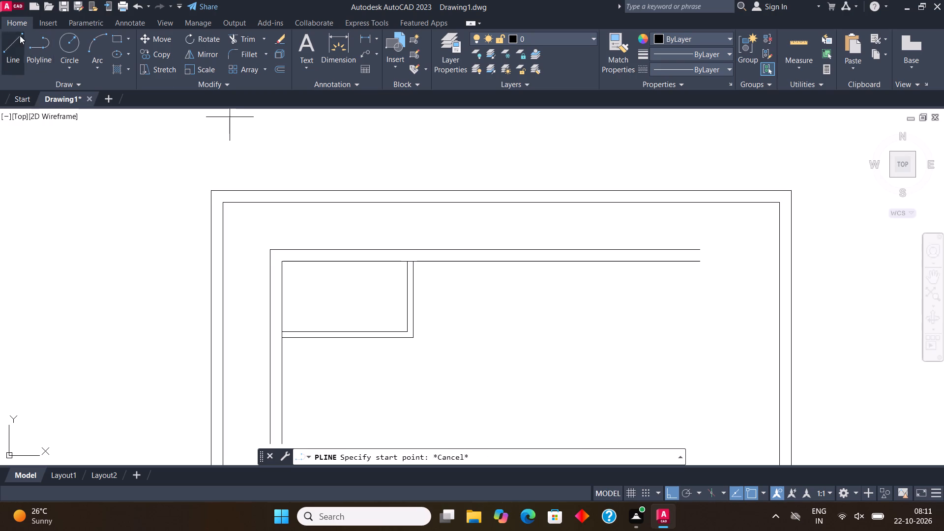
{"action": "left_click", "coordinate": [415, 262]}
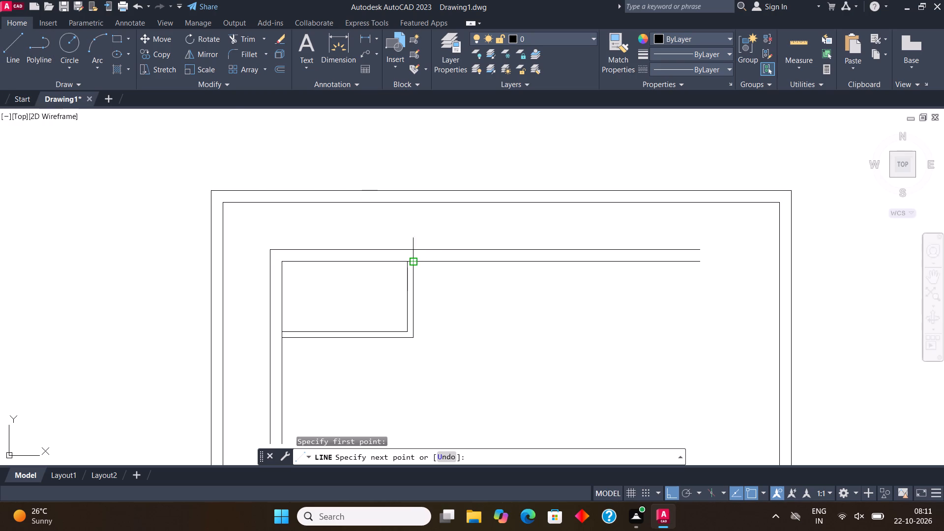
{"action": "type", "text": "4'"}
{"action": "type", "text": "7.5\""}
{"action": "key", "text": "Return"}
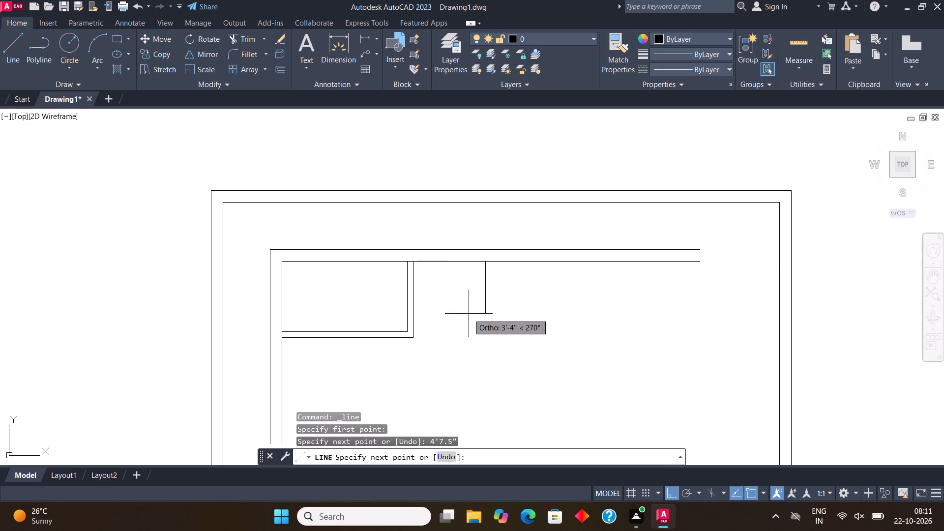
{"action": "type", "text": "4'"}
{"action": "key", "text": "6"}
{"action": "key", "text": "shift+quotedbl"}
{"action": "key", "text": "Return"}
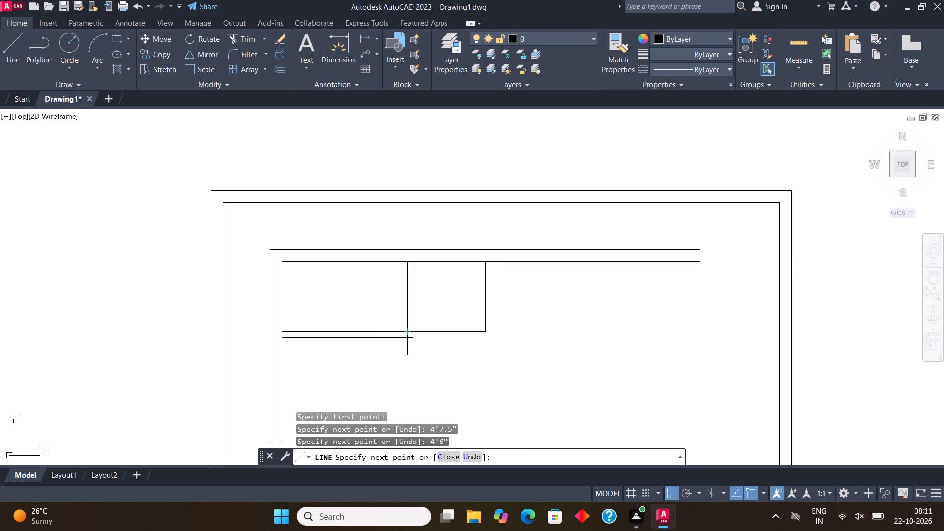
{"action": "left_click", "coordinate": [414, 333]}
{"action": "key", "text": "grave"}
{"action": "left_click", "coordinate": [502, 340]}
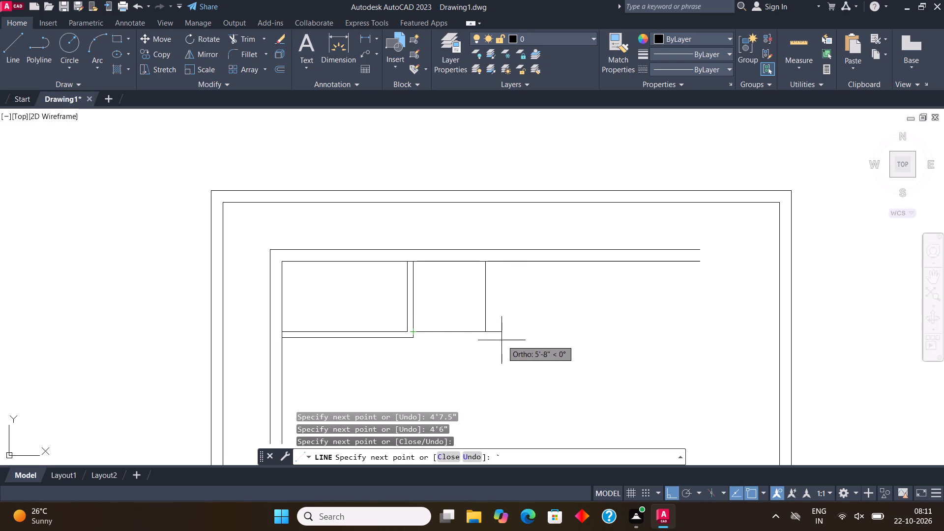
{"action": "key", "text": "Escape"}
Offset the second small room's right and bottom lines 4.5" outward to form its partition walls.
{"action": "left_click_drag", "start_coordinate": [491, 347], "coordinate": [487, 342]}
{"action": "left_click", "coordinate": [473, 314]}
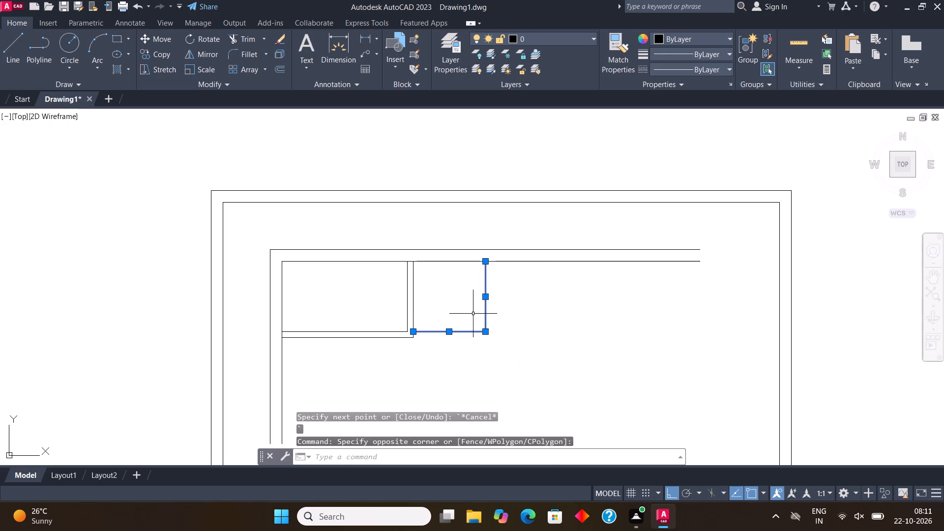
{"action": "left_click", "coordinate": [282, 68]}
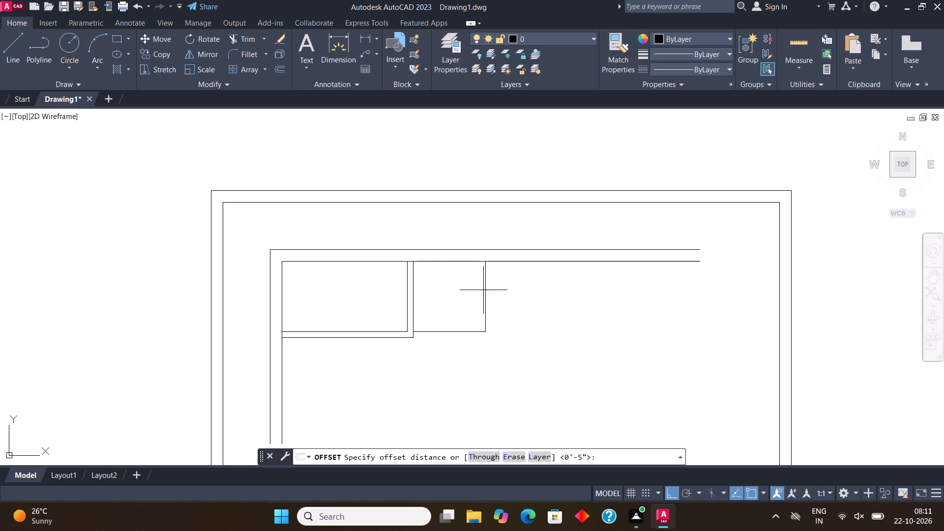
{"action": "left_click", "coordinate": [488, 299]}
{"action": "type", "text": "4.5\""}
{"action": "key", "text": "Return"}
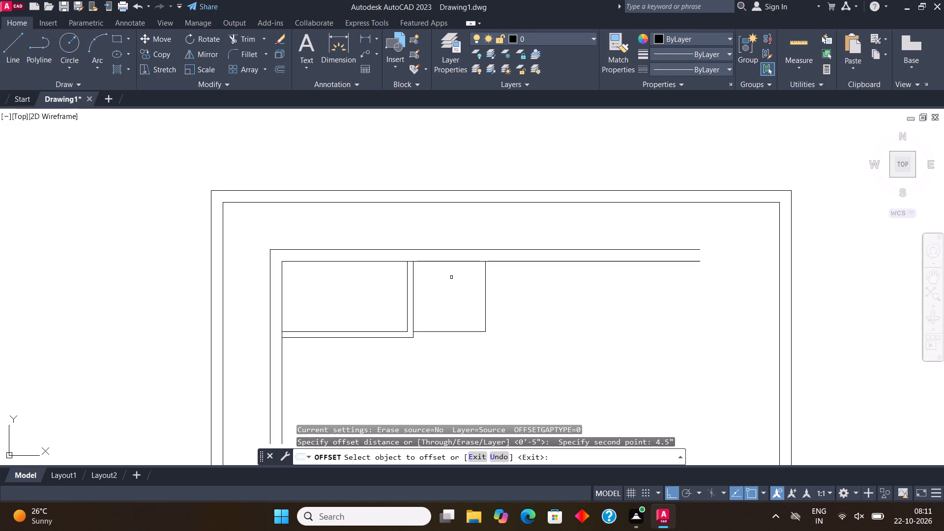
{"action": "left_click", "coordinate": [487, 309]}
{"action": "left_click", "coordinate": [514, 315]}
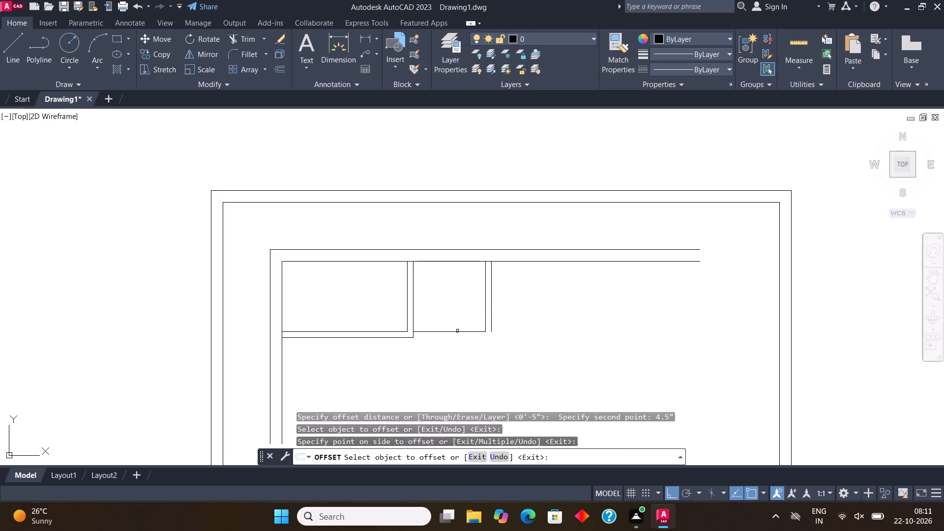
{"action": "left_click", "coordinate": [457, 331]}
{"action": "left_click", "coordinate": [457, 348]}
Fillet the outer faces of the second small room's two partitions into a square corner.
{"action": "left_click", "coordinate": [248, 59]}
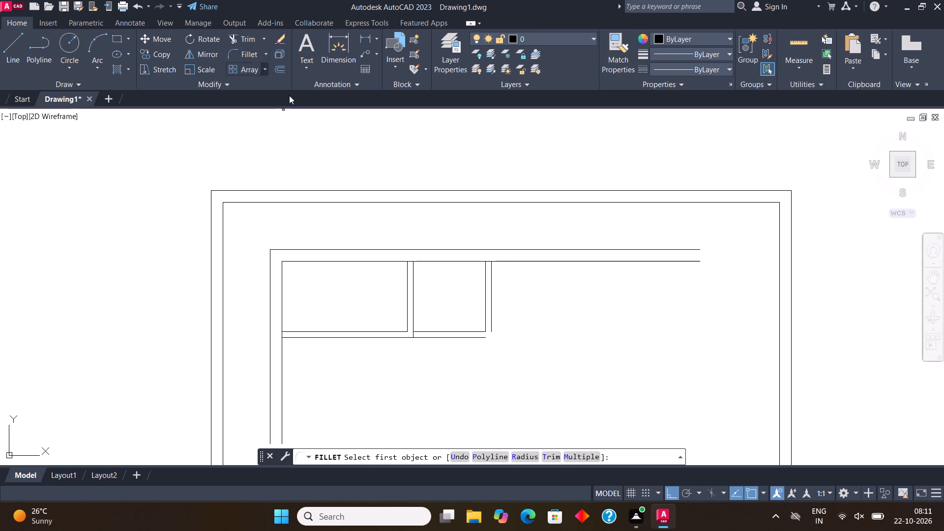
{"action": "left_click", "coordinate": [479, 338]}
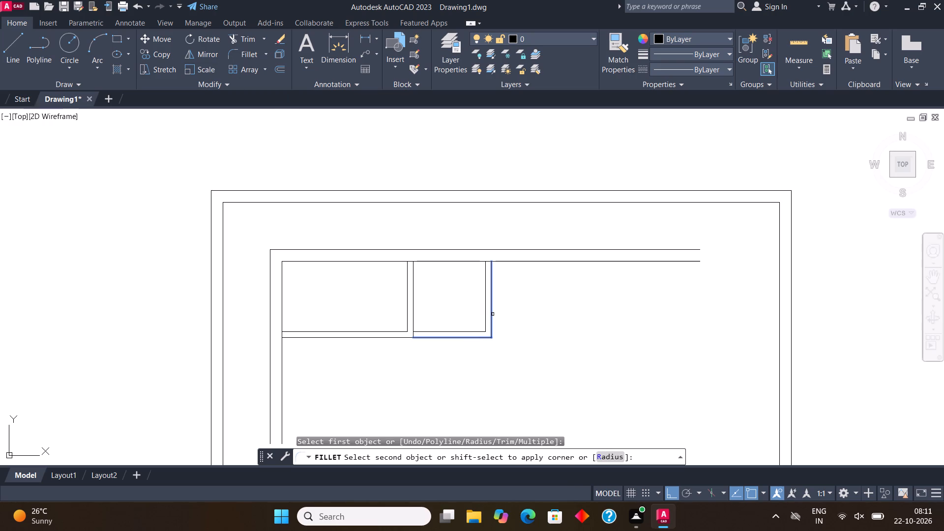
{"action": "left_click", "coordinate": [493, 314]}
Draw a 13' wide by 12'6" deep room outline below the small rooms, from the left wall back up to their bottom partition.
{"action": "middle_click_drag", "start_coordinate": [499, 290], "coordinate": [520, 246]}
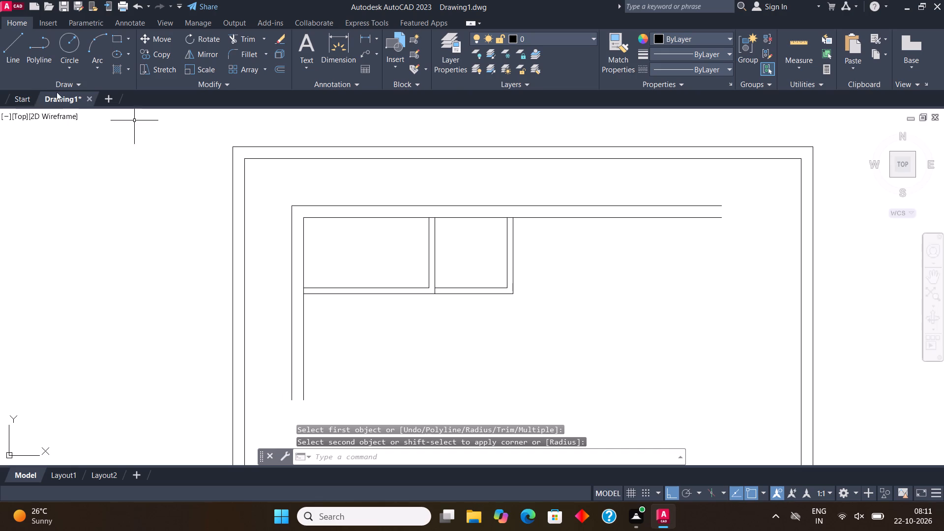
{"action": "left_click", "coordinate": [16, 46]}
{"action": "scroll", "coordinate": [501, 210], "scroll_direction": "down", "scroll_amount": 2}
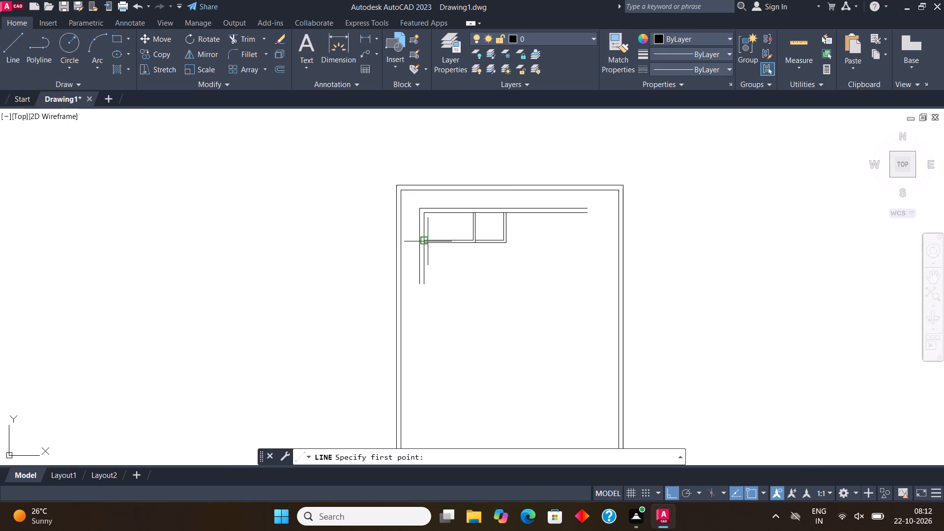
{"action": "scroll", "coordinate": [414, 239], "scroll_direction": "up", "scroll_amount": 3}
{"action": "left_click", "coordinate": [442, 254]}
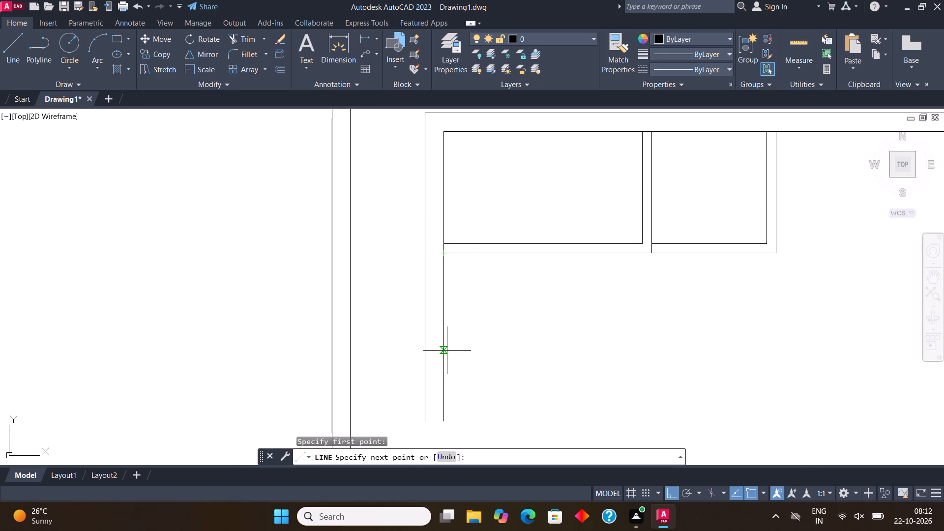
{"action": "type", "text": "12'6\""}
{"action": "key", "text": "Return"}
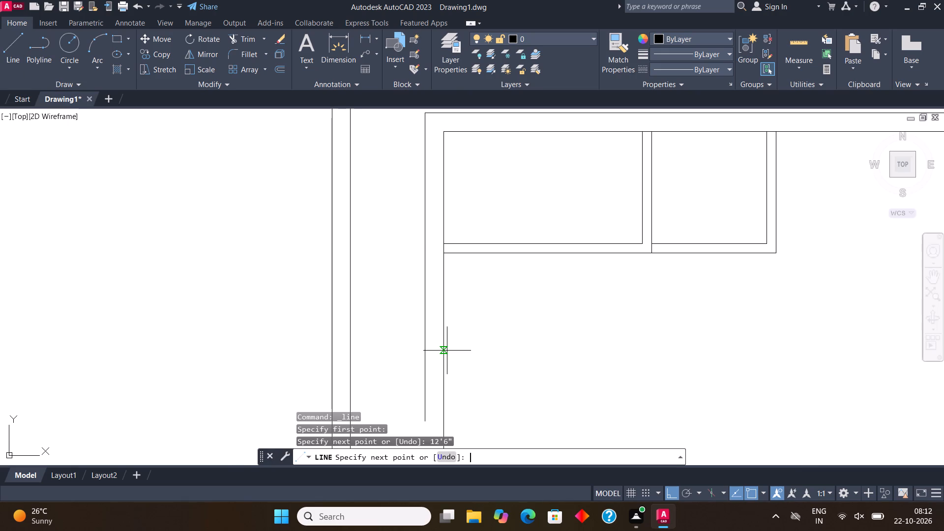
{"action": "scroll", "coordinate": [447, 351], "scroll_direction": "down", "scroll_amount": 3}
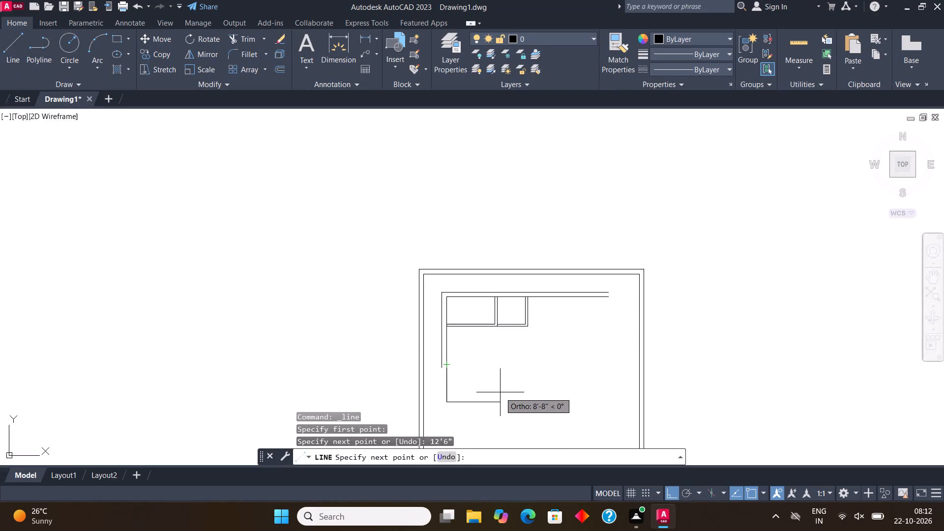
{"action": "type", "text": "13'"}
{"action": "key", "text": "Return"}
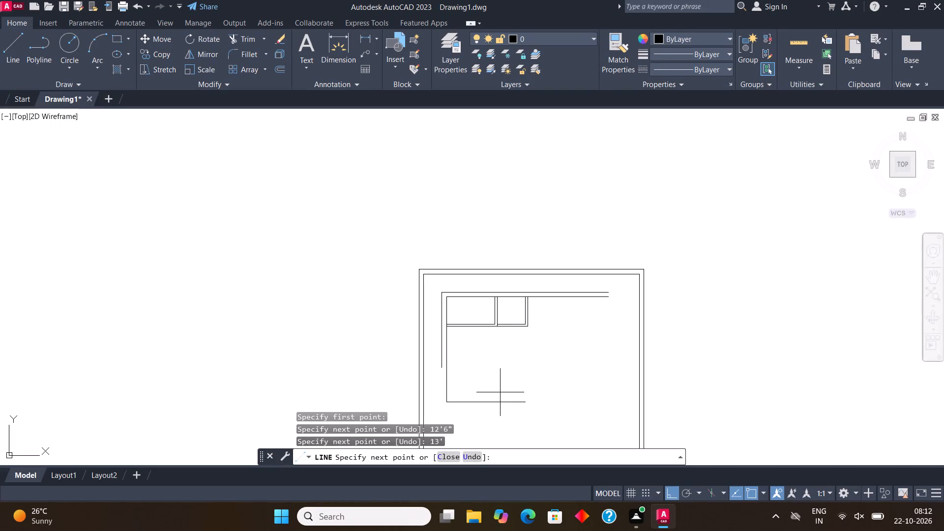
{"action": "scroll", "coordinate": [519, 336], "scroll_direction": "up", "scroll_amount": 5}
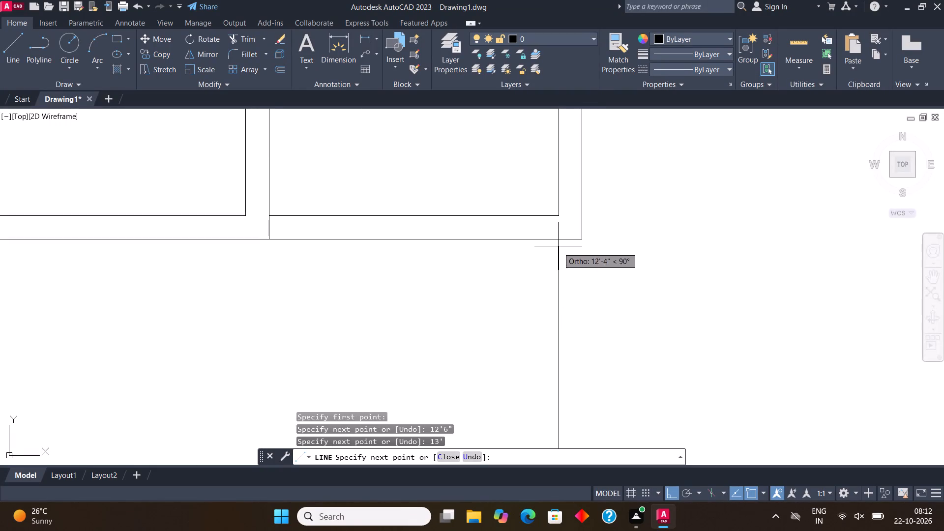
{"action": "left_click", "coordinate": [558, 239]}
{"action": "scroll", "coordinate": [542, 228], "scroll_direction": "down", "scroll_amount": 5}
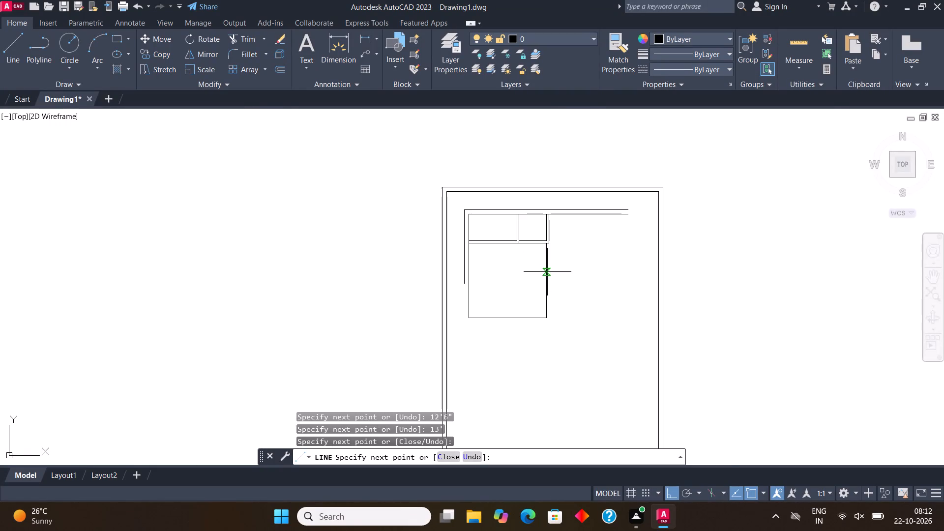
{"action": "middle_click_drag", "start_coordinate": [540, 276], "coordinate": [523, 279]}
{"action": "key", "text": "Escape"}
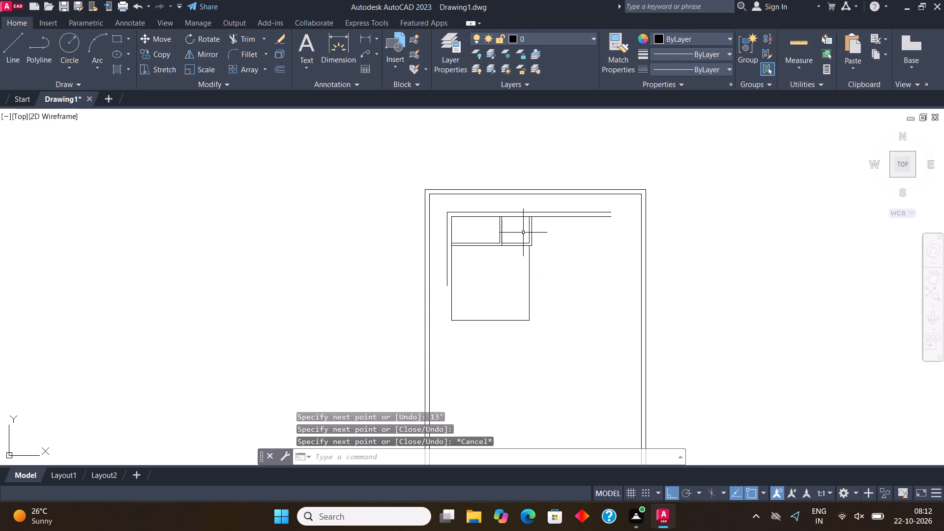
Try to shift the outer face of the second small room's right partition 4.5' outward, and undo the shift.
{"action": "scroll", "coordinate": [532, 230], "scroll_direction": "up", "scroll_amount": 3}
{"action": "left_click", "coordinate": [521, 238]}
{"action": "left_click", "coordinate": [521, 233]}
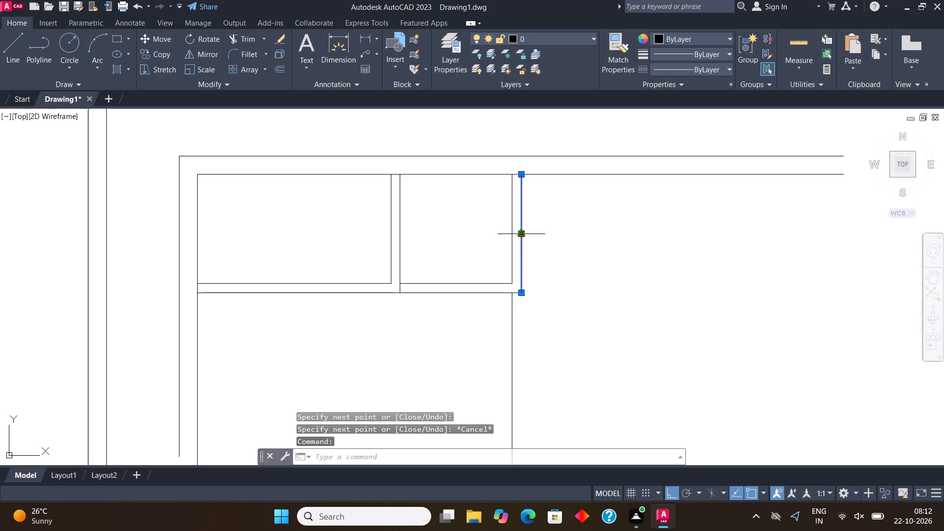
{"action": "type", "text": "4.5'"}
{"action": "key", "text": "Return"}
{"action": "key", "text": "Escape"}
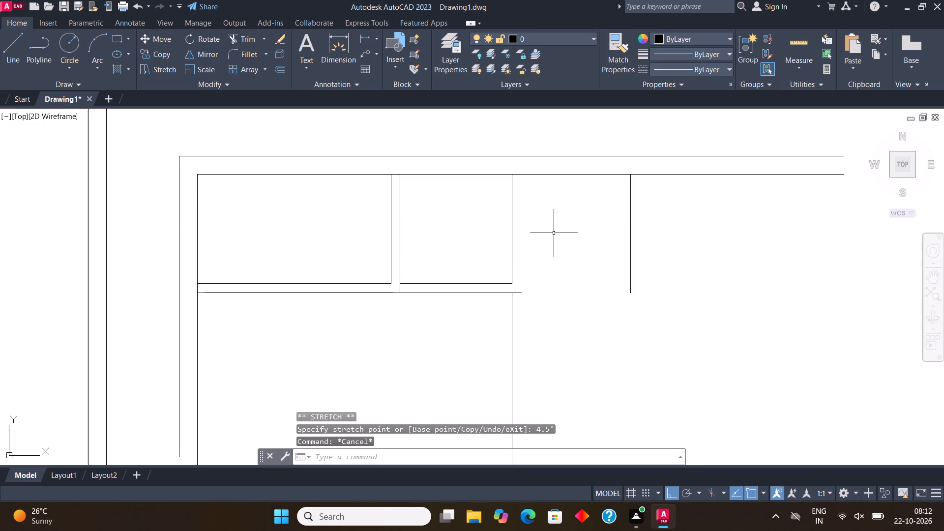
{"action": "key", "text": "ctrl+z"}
Move the outer face of the second small room's right partition 4.5" outward.
{"action": "left_click", "coordinate": [523, 248]}
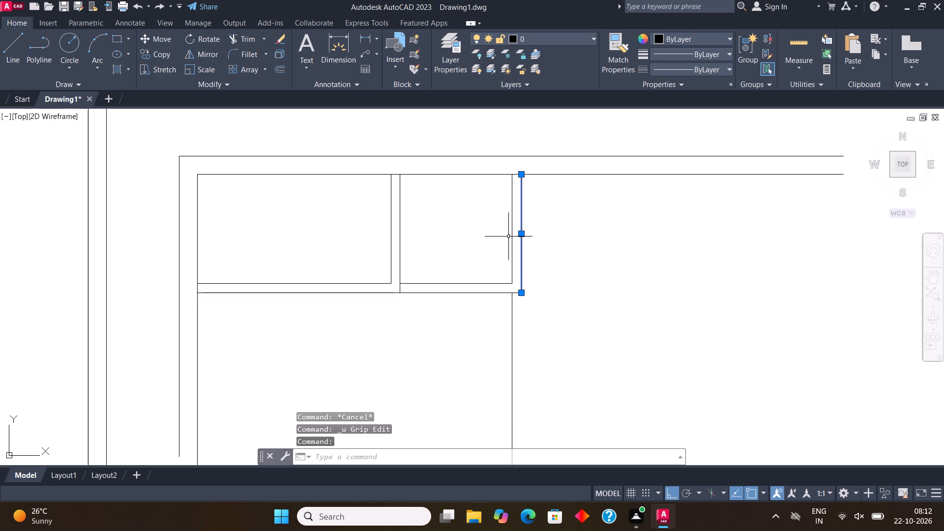
{"action": "left_click", "coordinate": [166, 43]}
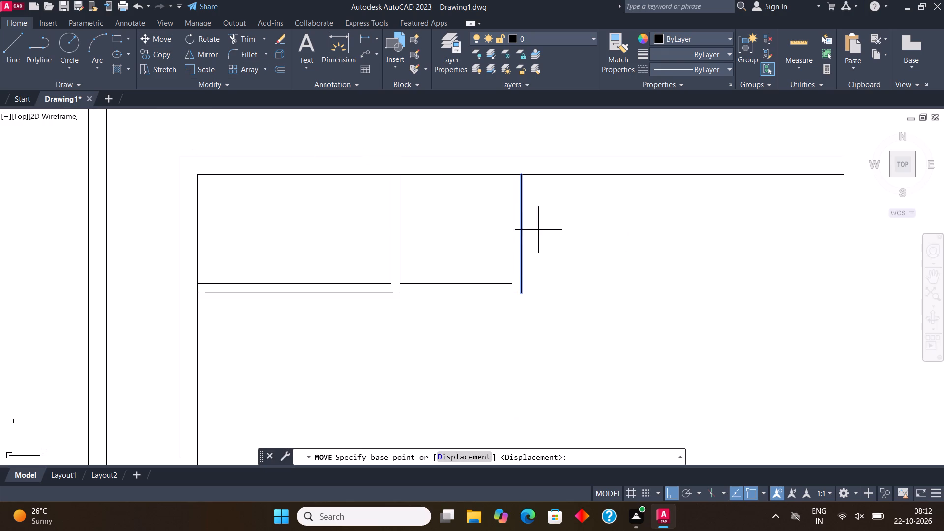
{"action": "left_click", "coordinate": [519, 238]}
{"action": "type", "text": "4.5\""}
{"action": "key", "text": "Return"}
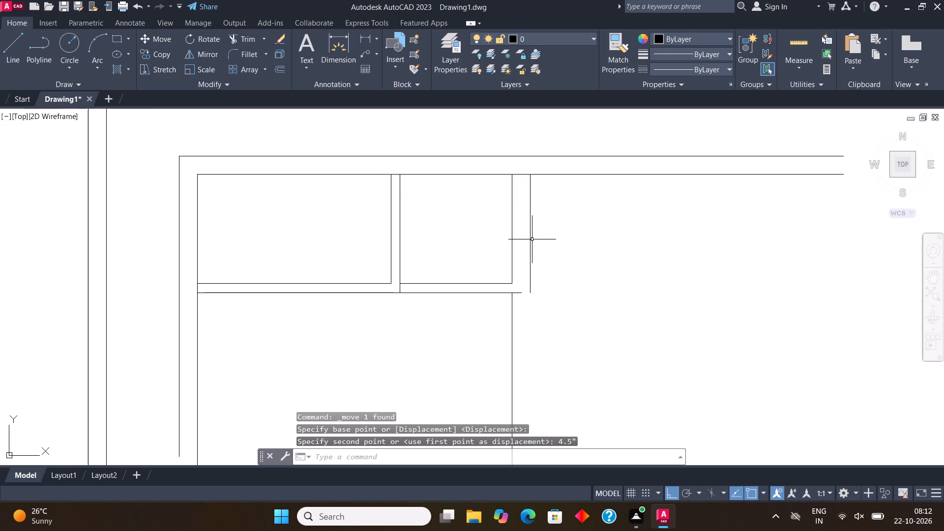
{"action": "key", "text": "Escape"}
Fillet the moved right wall face and the bottom partition's outer face into a square corner.
{"action": "left_click", "coordinate": [246, 49]}
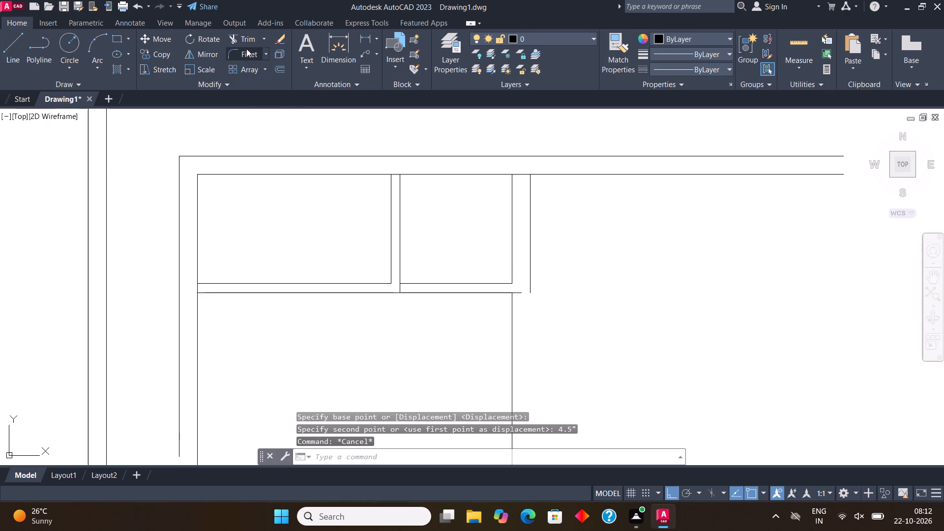
{"action": "left_click", "coordinate": [519, 292]}
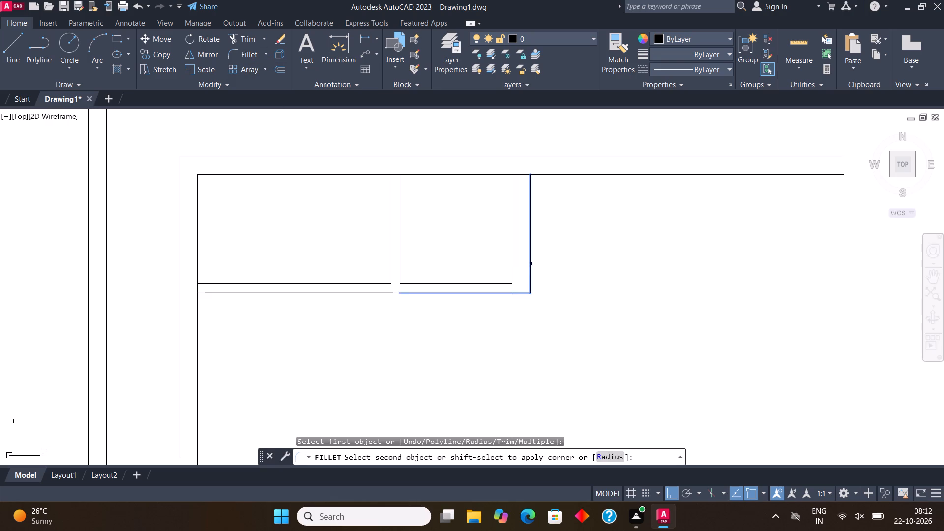
{"action": "left_click", "coordinate": [531, 264]}
Offset the large room's bottom line 4.5" downward to form its lower partition wall.
{"action": "scroll", "coordinate": [517, 236], "scroll_direction": "down", "scroll_amount": 3}
{"action": "middle_click_drag", "start_coordinate": [522, 280], "coordinate": [474, 270]}
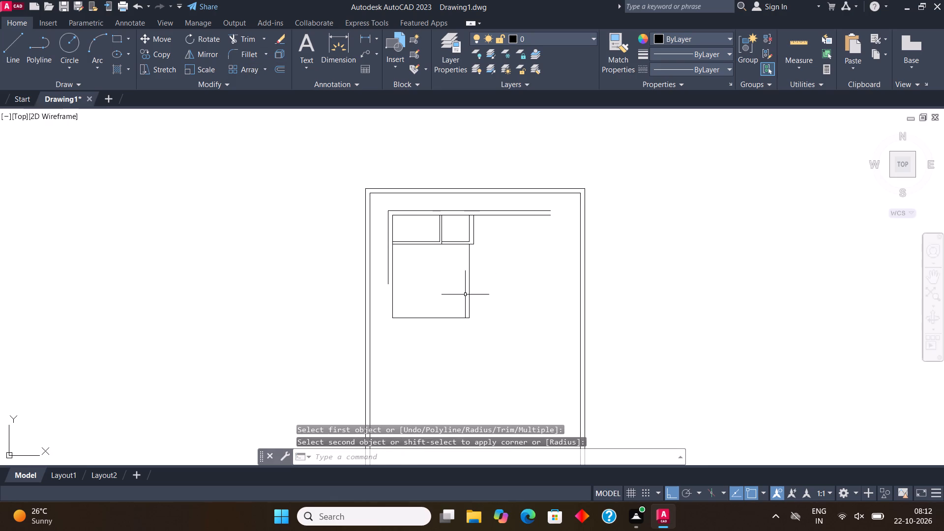
{"action": "scroll", "coordinate": [465, 296], "scroll_direction": "up", "scroll_amount": 1}
{"action": "left_click", "coordinate": [440, 354]}
{"action": "left_click", "coordinate": [427, 327]}
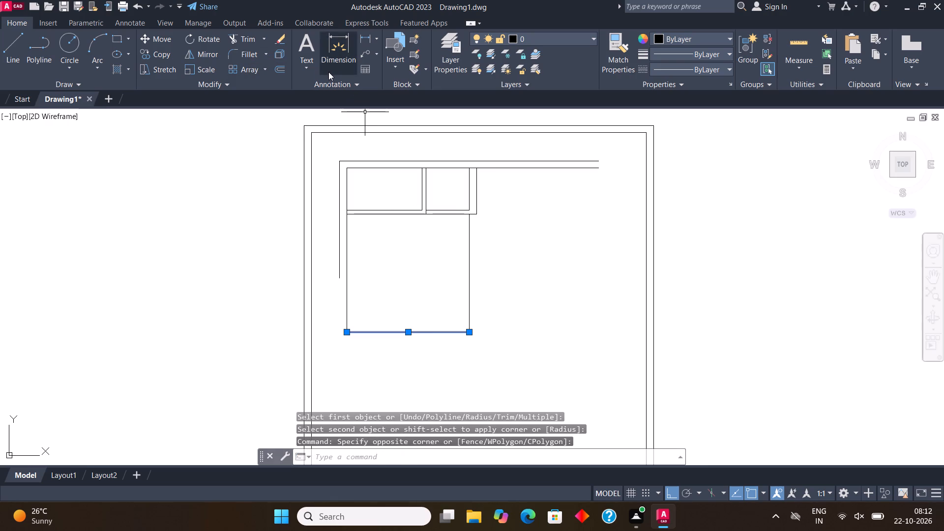
{"action": "left_click", "coordinate": [277, 68]}
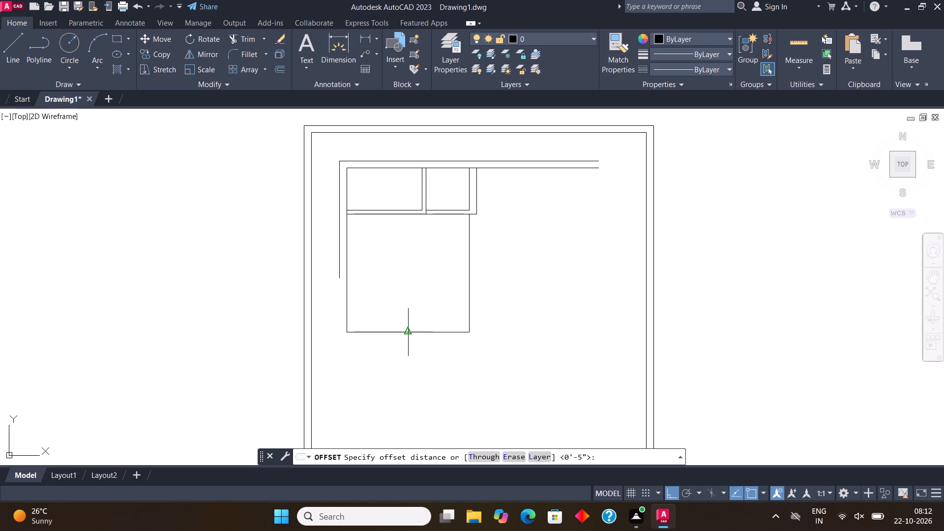
{"action": "left_click", "coordinate": [407, 334]}
{"action": "type", "text": "4.5\""}
{"action": "key", "text": "Return"}
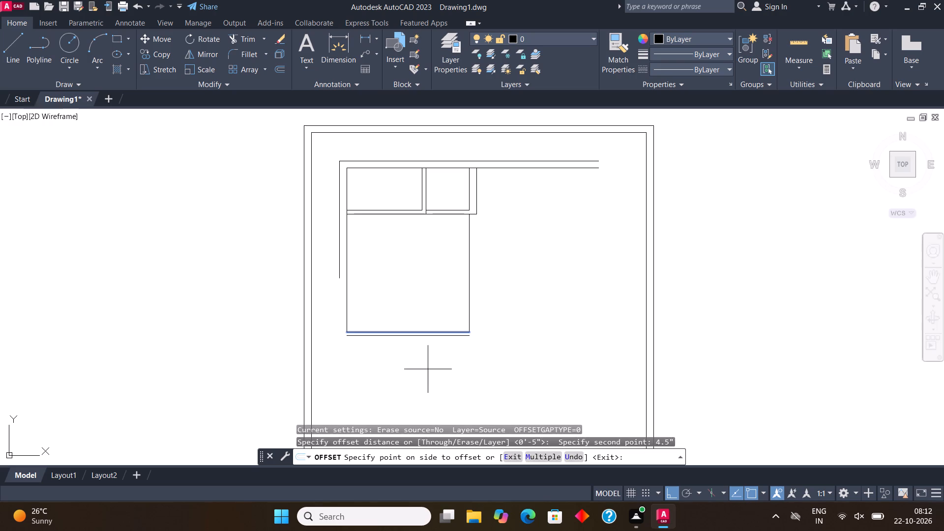
{"action": "left_click", "coordinate": [429, 369]}
{"action": "key", "text": "Escape"}
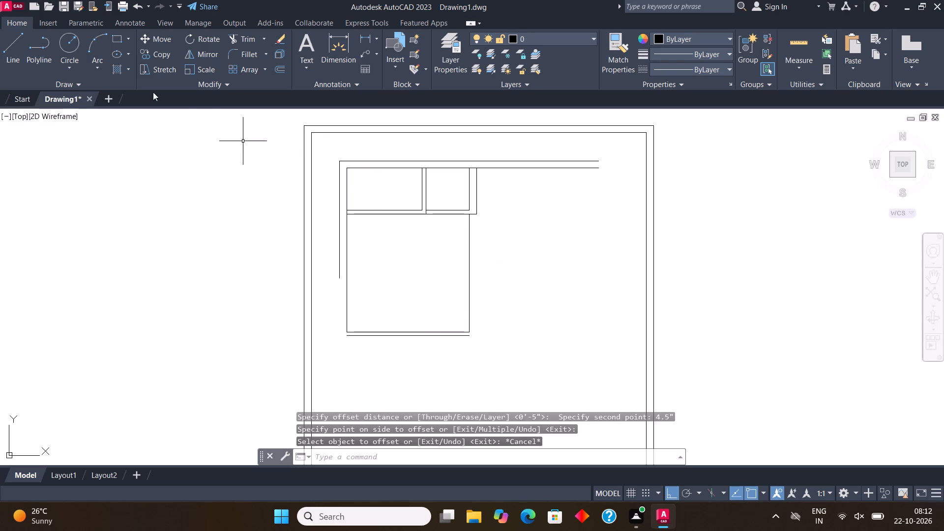
Draw a vertical line continuing the right wall's outer face from the small room's bottom corner down almost to the large room's bottom.
{"action": "left_click", "coordinate": [14, 52]}
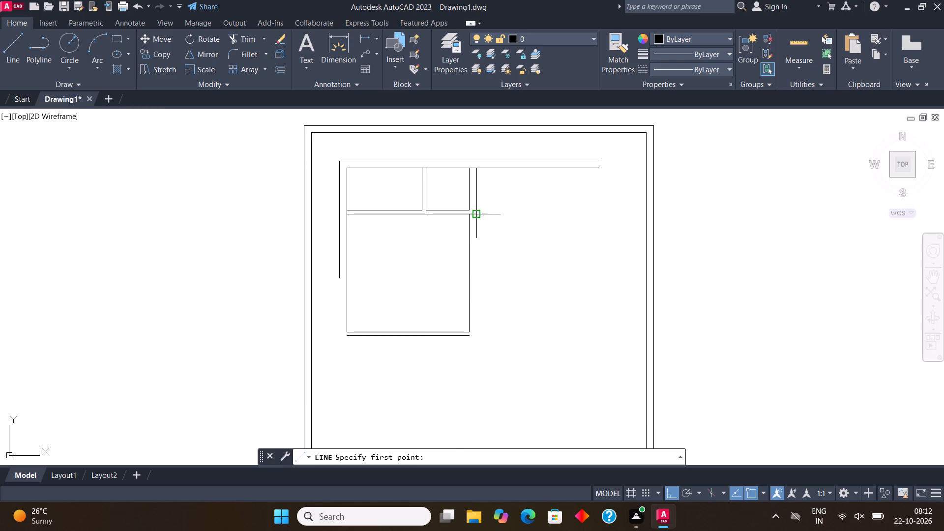
{"action": "left_click", "coordinate": [478, 212]}
{"action": "scroll", "coordinate": [481, 329], "scroll_direction": "up", "scroll_amount": 3}
{"action": "left_click", "coordinate": [450, 331]}
{"action": "scroll", "coordinate": [452, 339], "scroll_direction": "down", "scroll_amount": 4}
{"action": "key", "text": "Escape"}
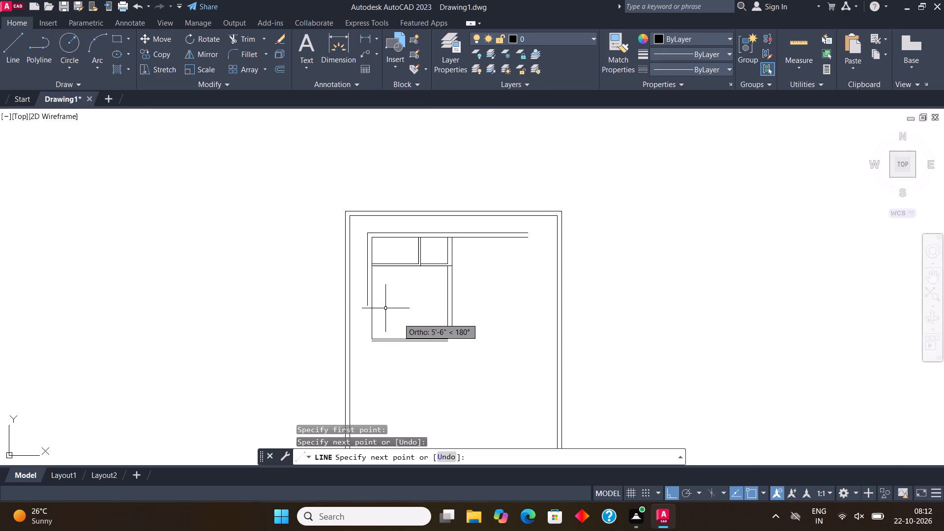
Draw a vertical line continuing the left wall's outer face down almost to the large room's bottom.
{"action": "left_click", "coordinate": [12, 52]}
{"action": "scroll", "coordinate": [357, 311], "scroll_direction": "up", "scroll_amount": 3}
{"action": "left_click", "coordinate": [384, 291]}
{"action": "left_click", "coordinate": [391, 407]}
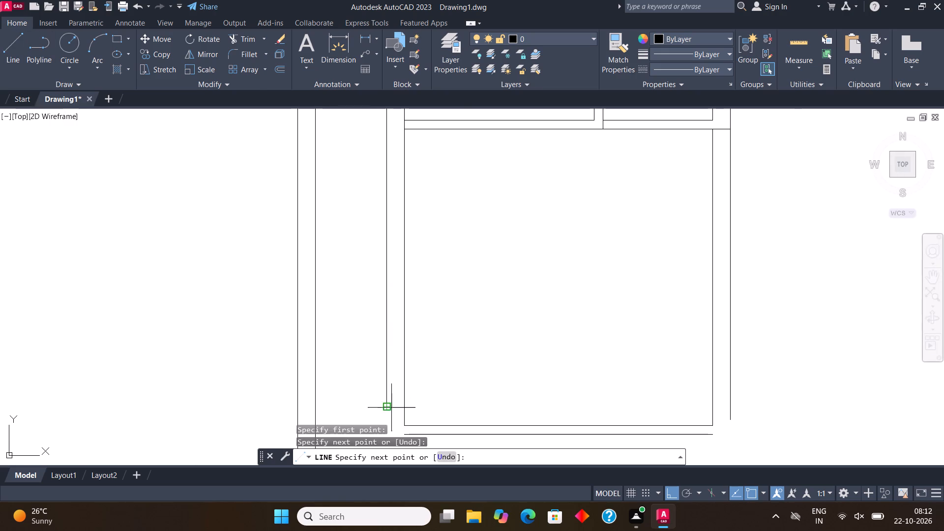
{"action": "scroll", "coordinate": [383, 334], "scroll_direction": "down", "scroll_amount": 5}
{"action": "key", "text": "Escape"}
Fillet the large room's lower outer wall line with the left and right outer wall faces into square corners.
{"action": "scroll", "coordinate": [405, 362], "scroll_direction": "up", "scroll_amount": 3}
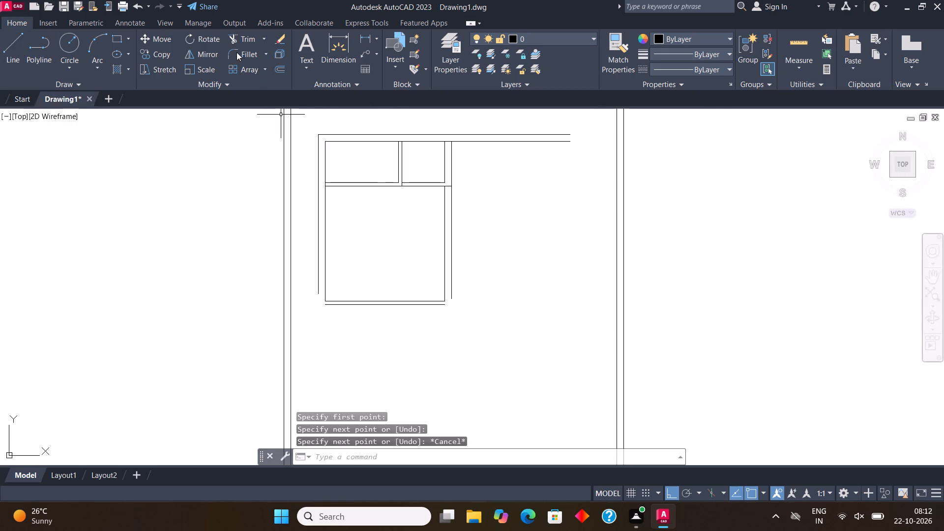
{"action": "left_click", "coordinate": [245, 52]}
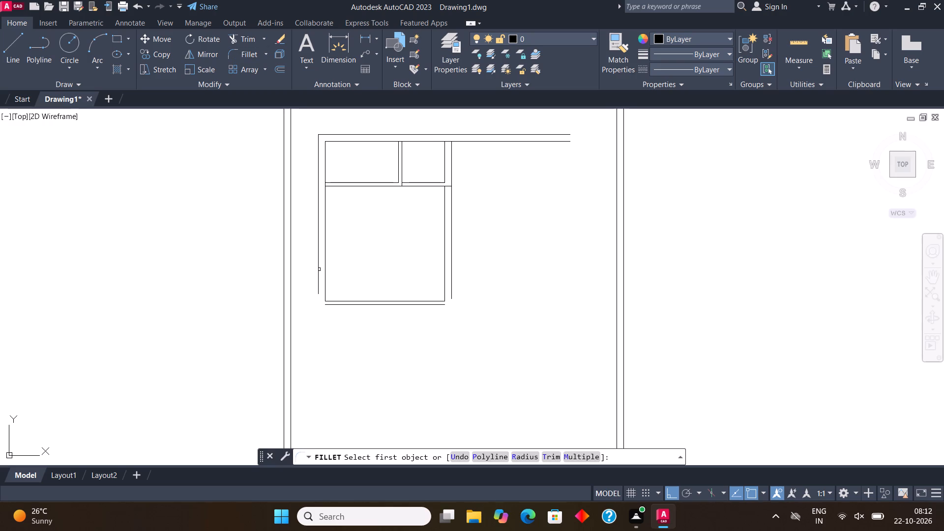
{"action": "left_click", "coordinate": [319, 269]}
{"action": "left_click", "coordinate": [336, 306]}
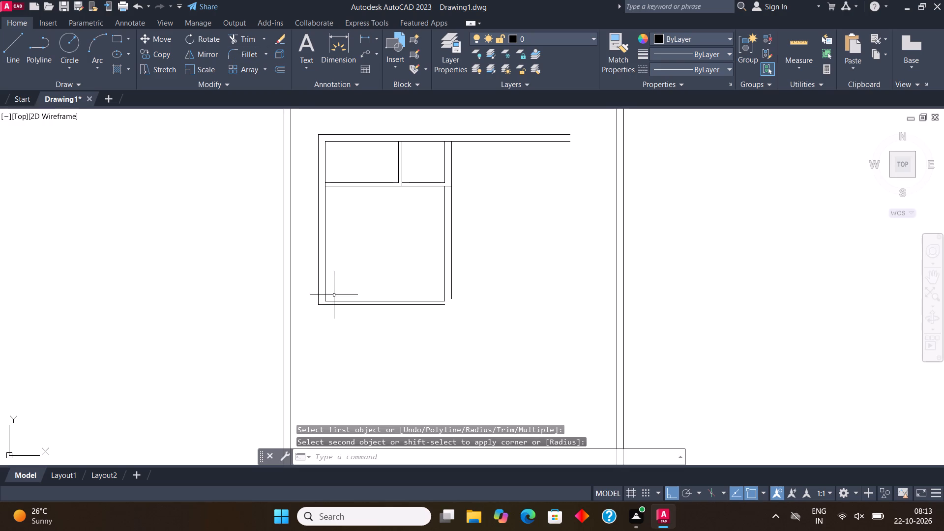
{"action": "left_click", "coordinate": [244, 50]}
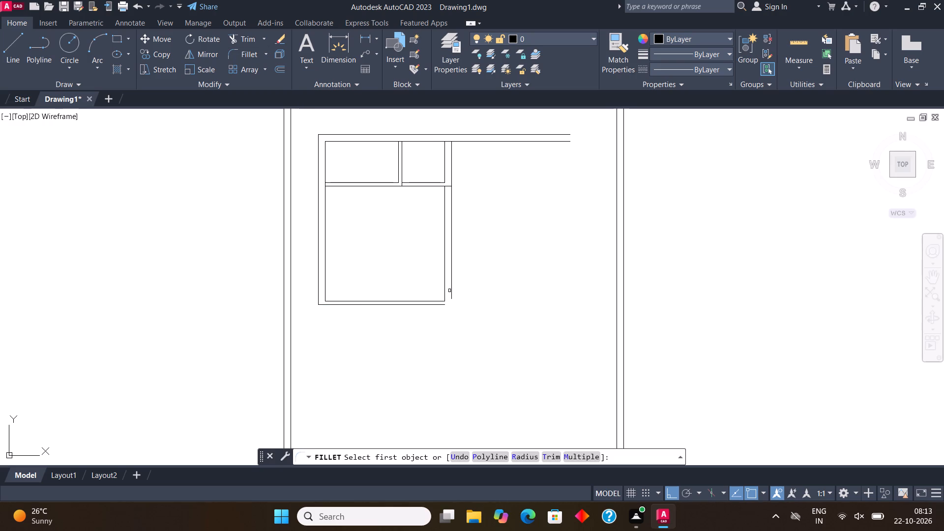
{"action": "left_click", "coordinate": [452, 290]}
{"action": "left_click", "coordinate": [428, 305]}
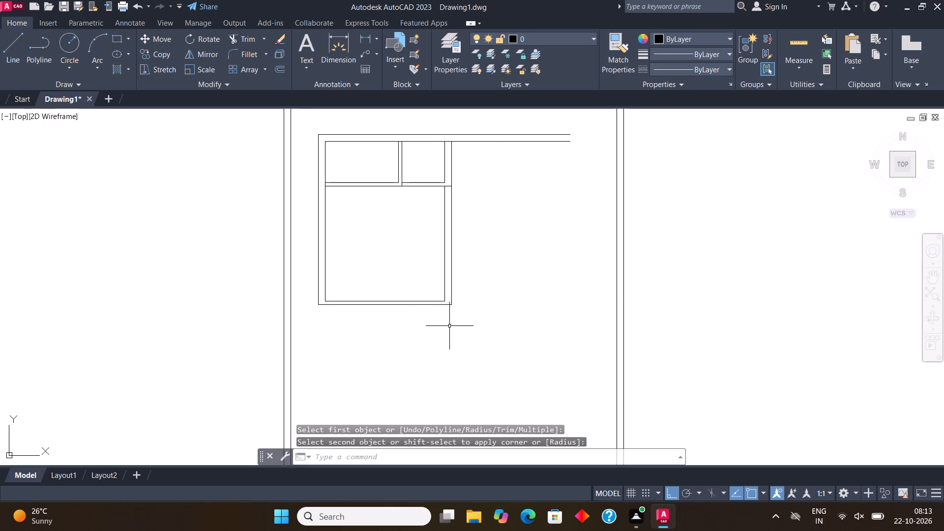
Trim the partition line crossing the right wall's thickness and the stub below the divider between the two small rooms.
{"action": "middle_click_drag", "start_coordinate": [432, 260], "coordinate": [442, 297]}
{"action": "scroll", "coordinate": [448, 229], "scroll_direction": "up", "scroll_amount": 1}
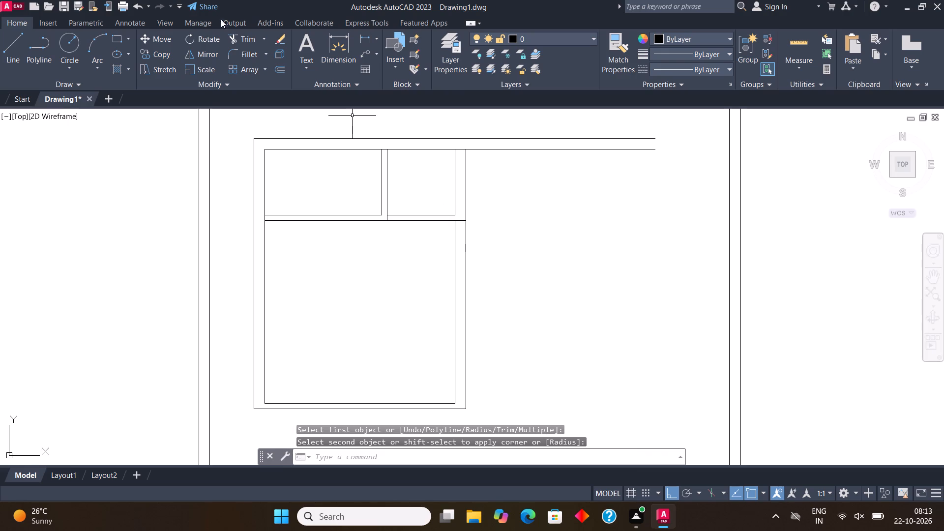
{"action": "left_click", "coordinate": [249, 35]}
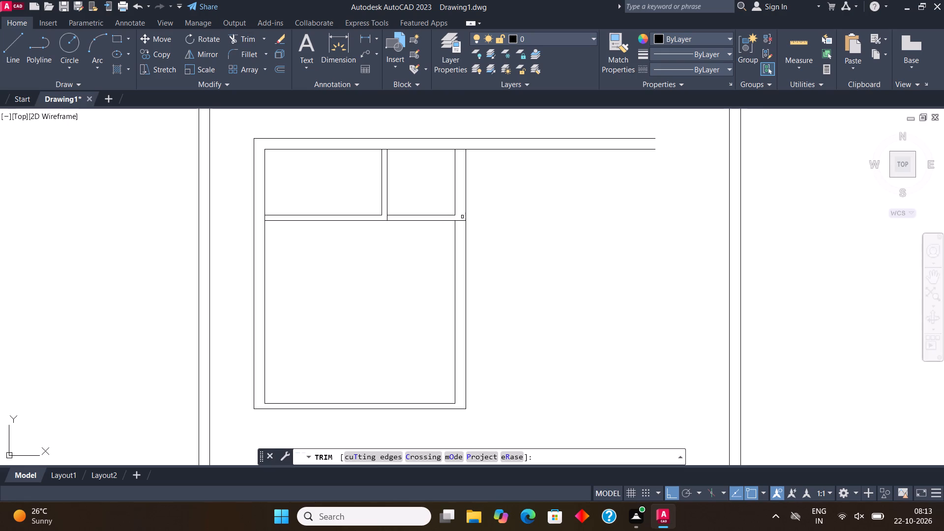
{"action": "left_click", "coordinate": [462, 218]}
{"action": "left_click", "coordinate": [463, 231]}
{"action": "scroll", "coordinate": [382, 215], "scroll_direction": "up", "scroll_amount": 2}
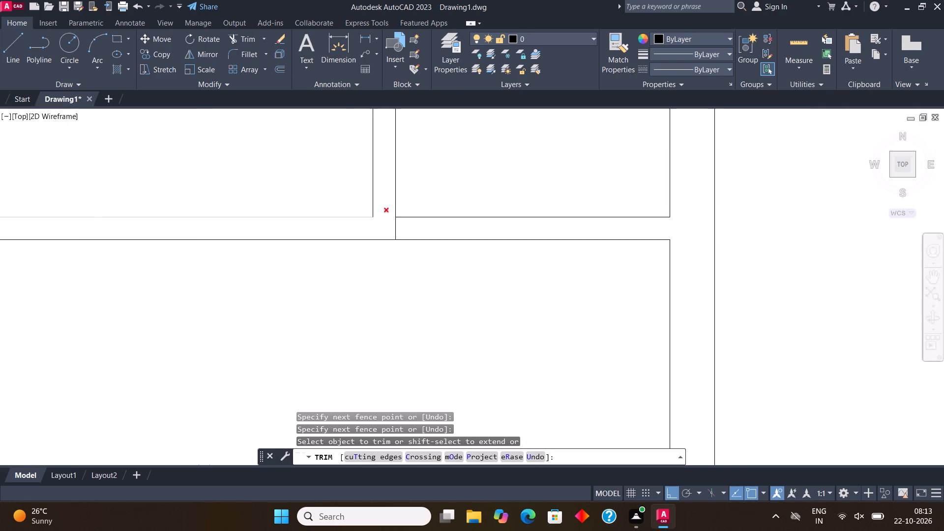
{"action": "scroll", "coordinate": [382, 215], "scroll_direction": "up", "scroll_amount": 2}
{"action": "left_click_drag", "start_coordinate": [396, 236], "coordinate": [443, 232]}
{"action": "scroll", "coordinate": [420, 256], "scroll_direction": "down", "scroll_amount": 5}
{"action": "key", "text": "Escape"}
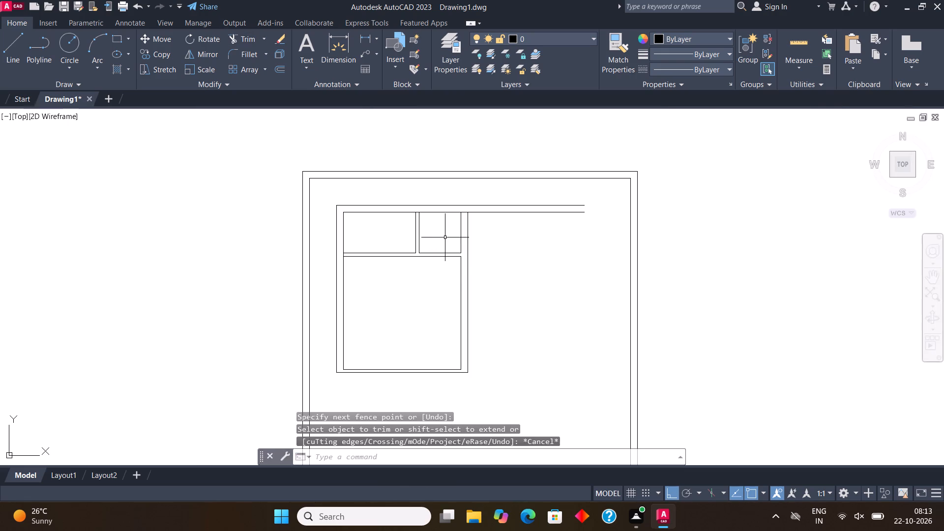
Draw a vertical line from the layout's top wall, above the right wall's inner face, up to the outer wall's inner face.
{"action": "middle_click_drag", "start_coordinate": [479, 265], "coordinate": [452, 258]}
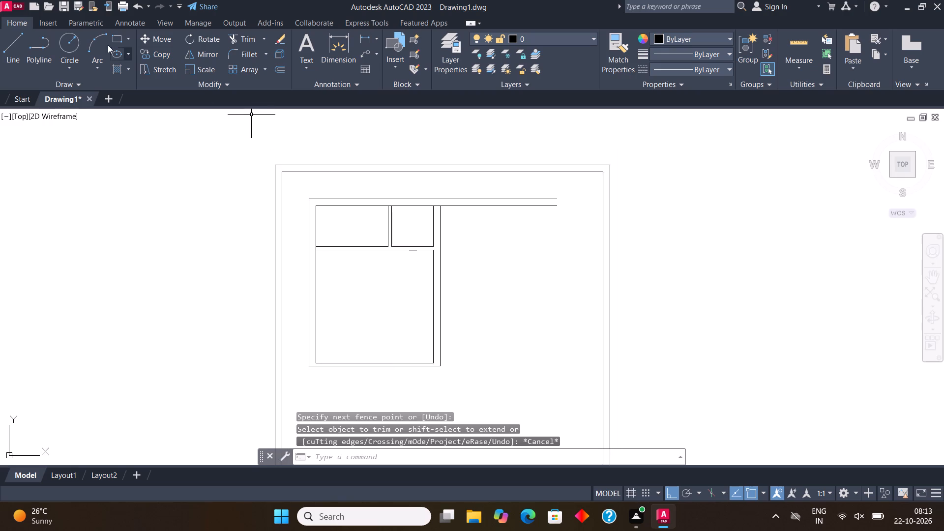
{"action": "left_click", "coordinate": [14, 53]}
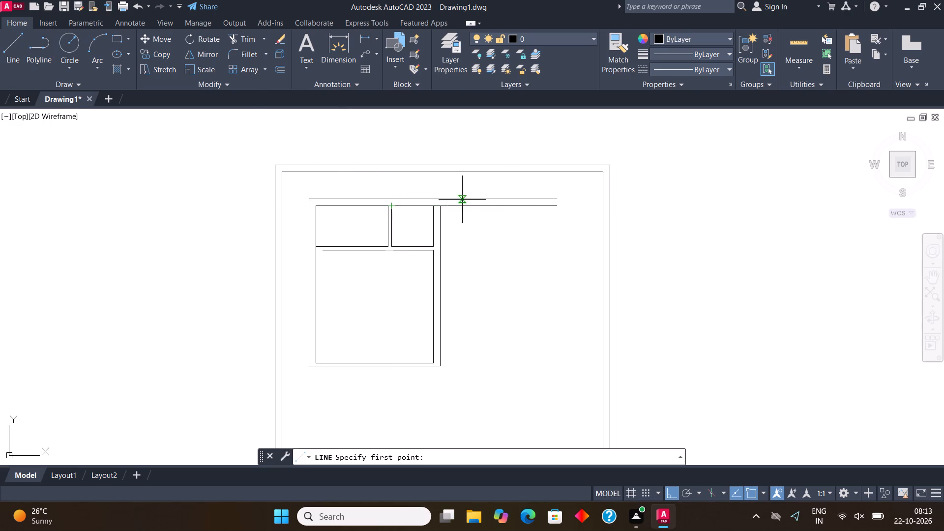
{"action": "scroll", "coordinate": [449, 196], "scroll_direction": "up", "scroll_amount": 2}
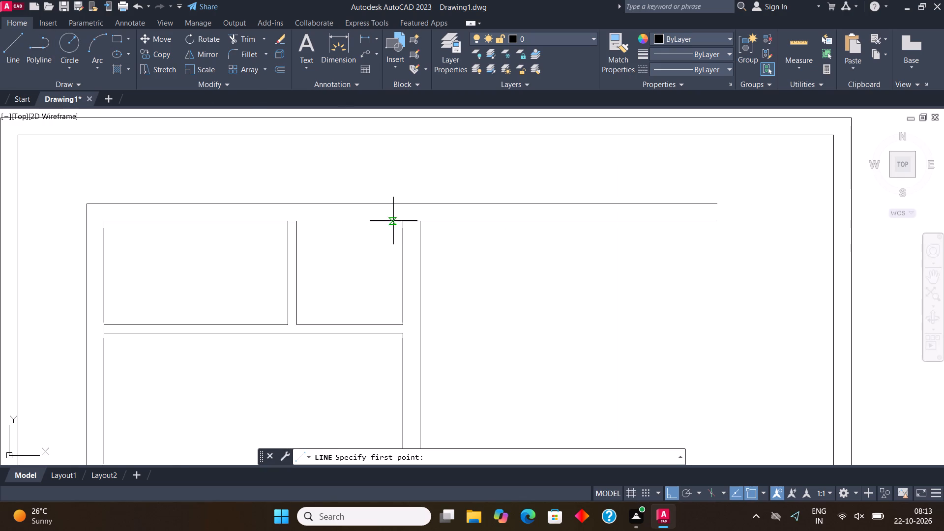
{"action": "left_click", "coordinate": [403, 201]}
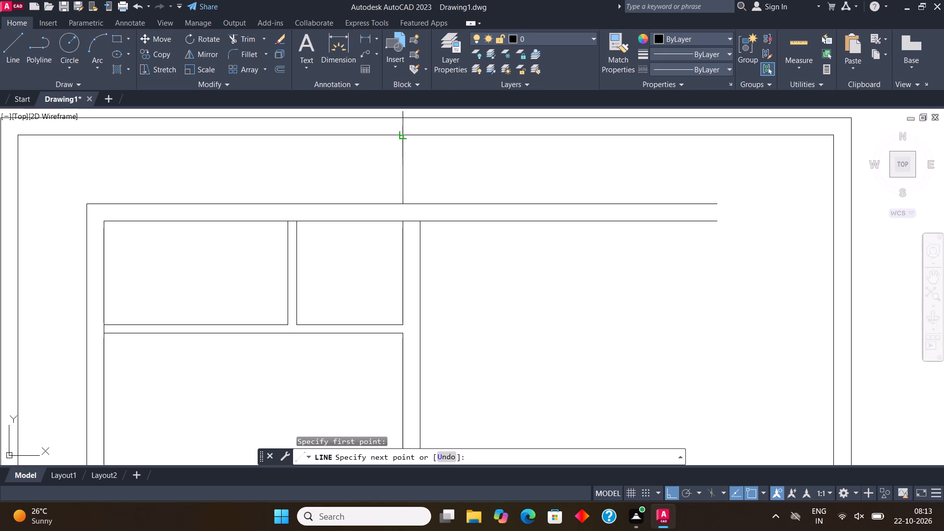
{"action": "left_click", "coordinate": [402, 136]}
{"action": "key", "text": "Escape"}
Draw a 13'4.5" line rightward along the outer wall's inner face from the short vertical line's top, and continue down to the layout's top wall.
{"action": "left_click", "coordinate": [15, 45]}
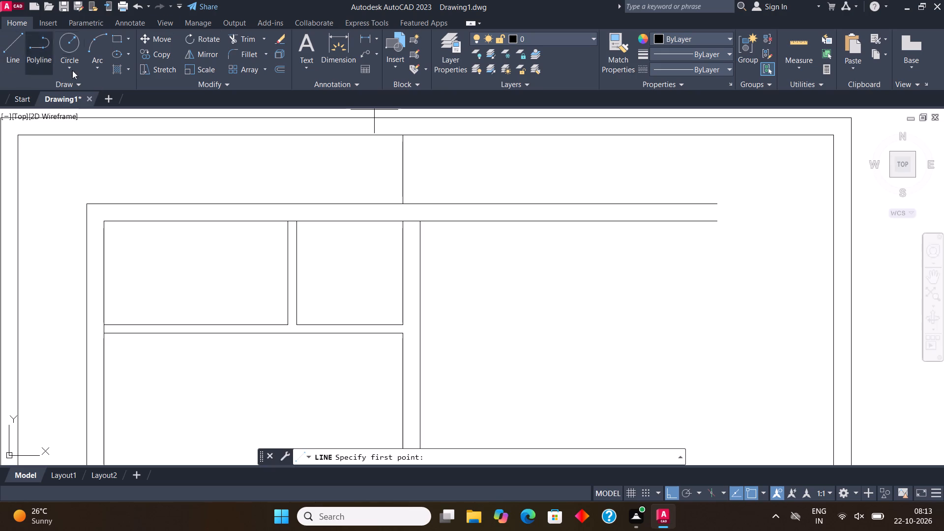
{"action": "left_click", "coordinate": [400, 132]}
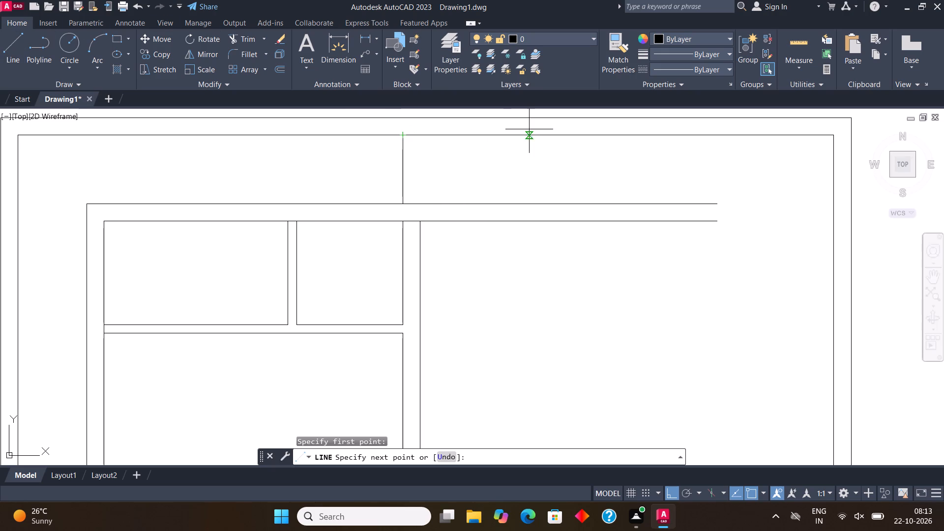
{"action": "type", "text": "13'"}
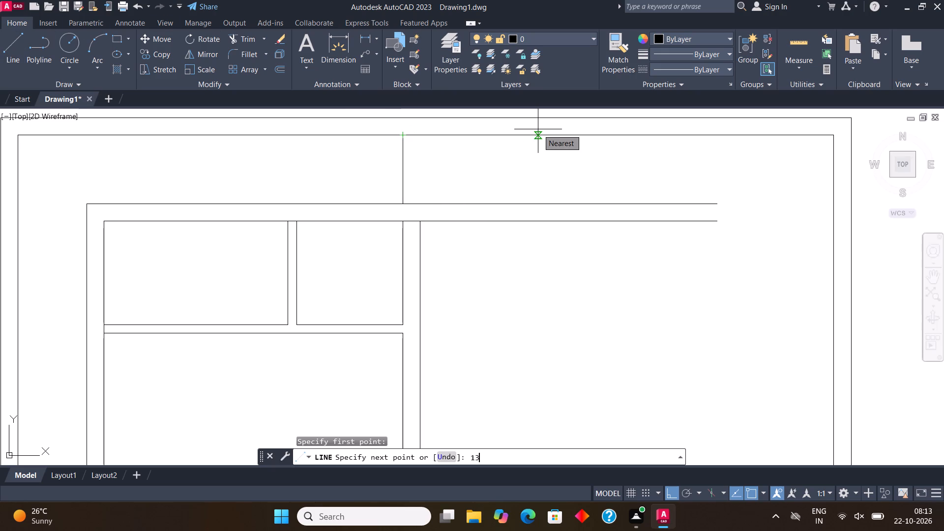
{"action": "type", "text": "4.5\""}
{"action": "key", "text": "Return"}
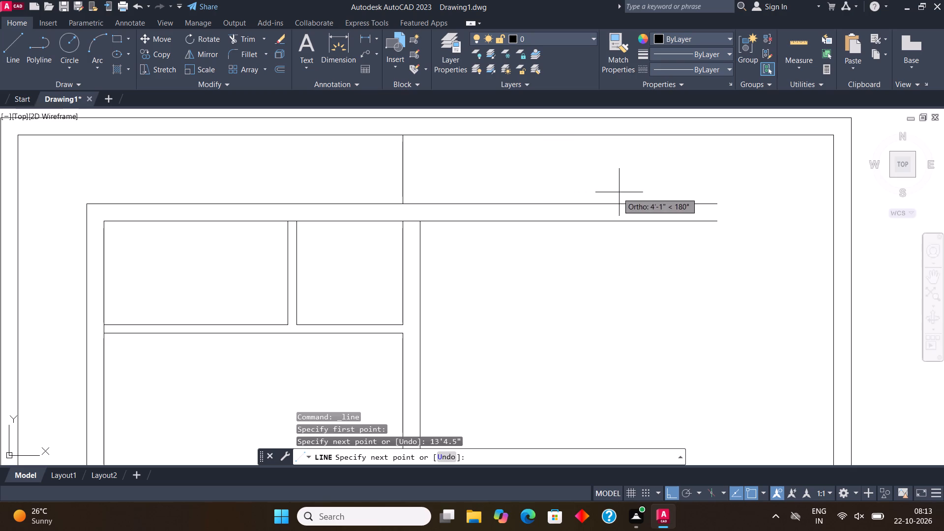
{"action": "scroll", "coordinate": [652, 249], "scroll_direction": "down", "scroll_amount": 2}
{"action": "middle_click_drag", "start_coordinate": [664, 244], "coordinate": [527, 268]}
{"action": "scroll", "coordinate": [532, 254], "scroll_direction": "up", "scroll_amount": 1}
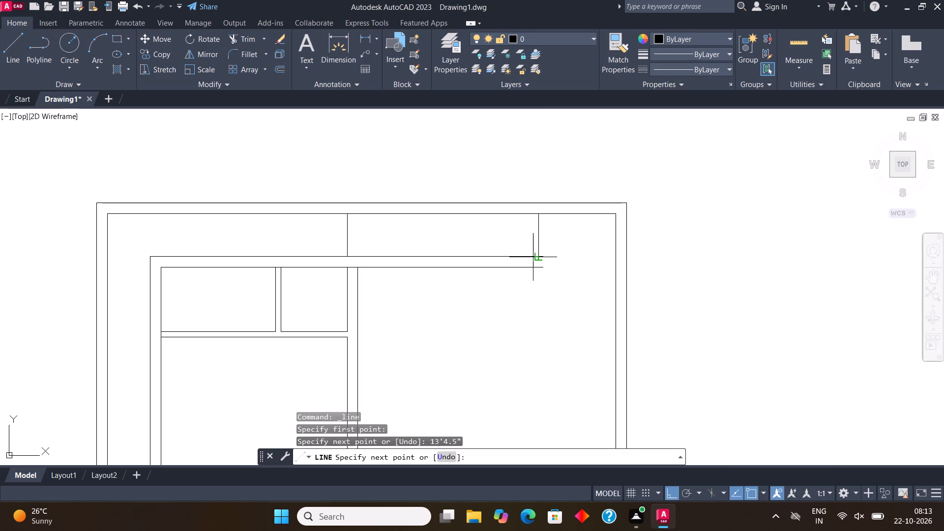
{"action": "left_click", "coordinate": [535, 259]}
{"action": "key", "text": "Escape"}
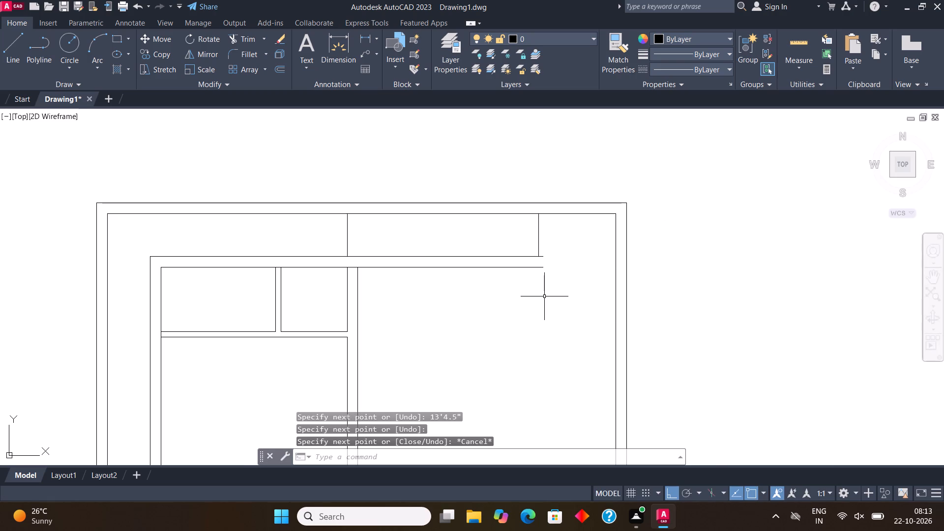
Draw a 4'6" line down from the new space's top right corner, and continue it horizontally to the right wall's outer face.
{"action": "middle_click_drag", "start_coordinate": [469, 248], "coordinate": [541, 259]}
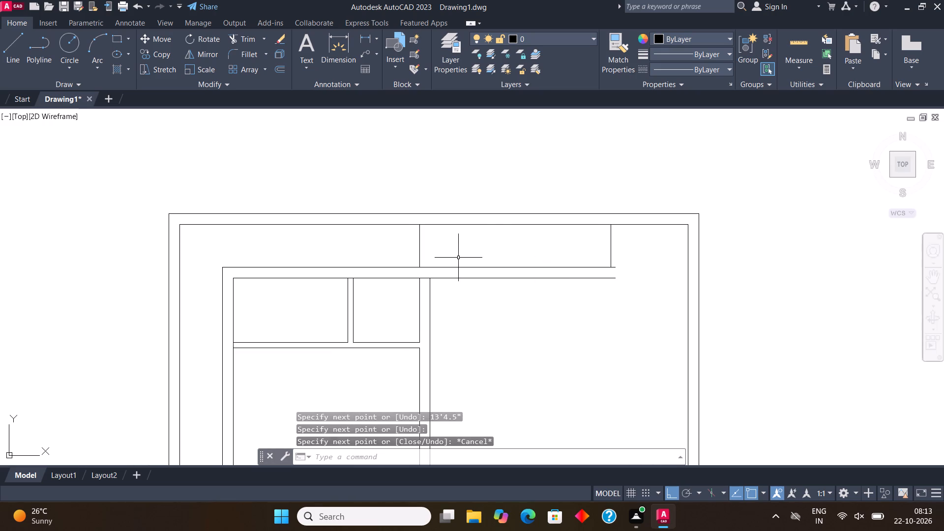
{"action": "scroll", "coordinate": [454, 246], "scroll_direction": "up", "scroll_amount": 2}
{"action": "left_click", "coordinate": [20, 53]}
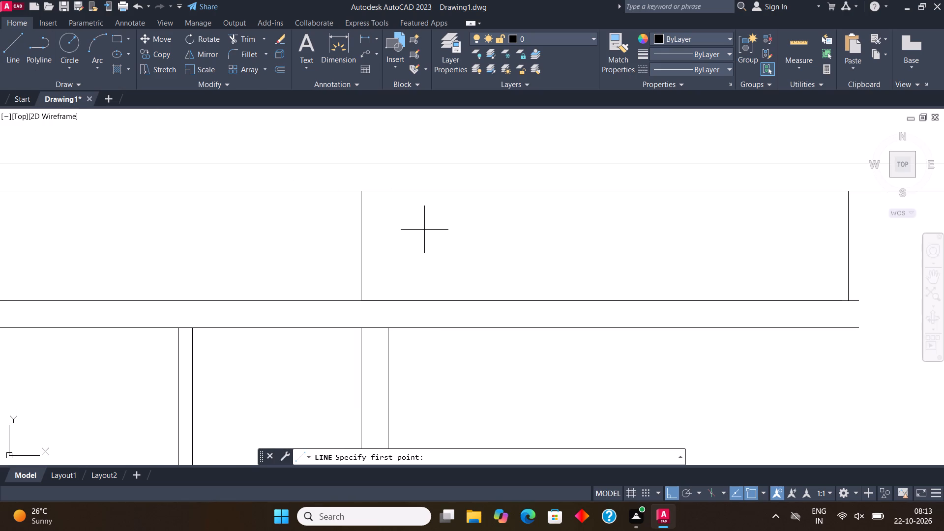
{"action": "middle_click_drag", "start_coordinate": [521, 285], "coordinate": [479, 277]}
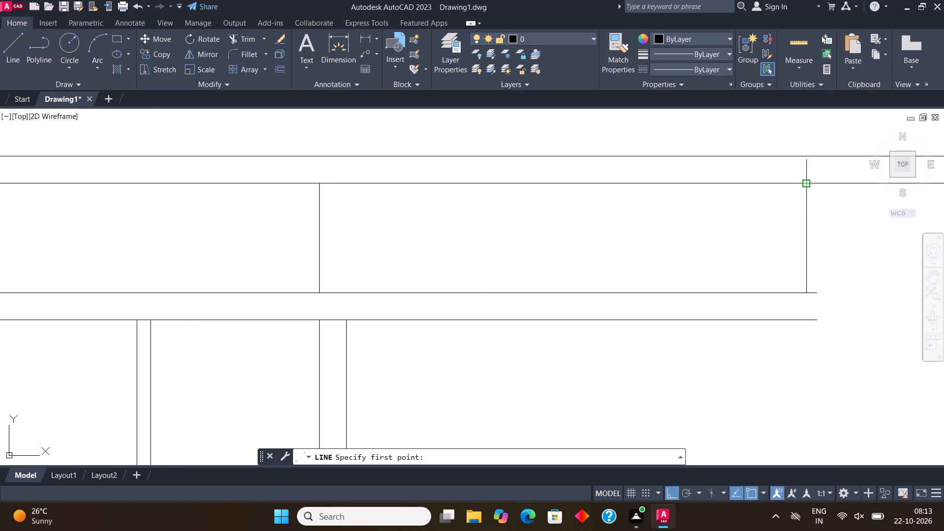
{"action": "left_click", "coordinate": [804, 181]}
{"action": "type", "text": "4'6\""}
{"action": "key", "text": "Return"}
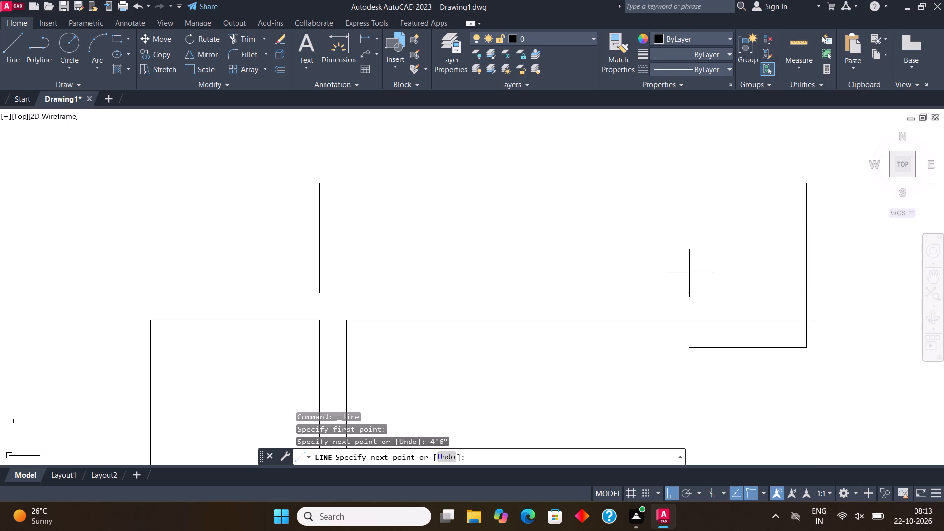
{"action": "left_click", "coordinate": [347, 352]}
{"action": "key", "text": "Escape"}
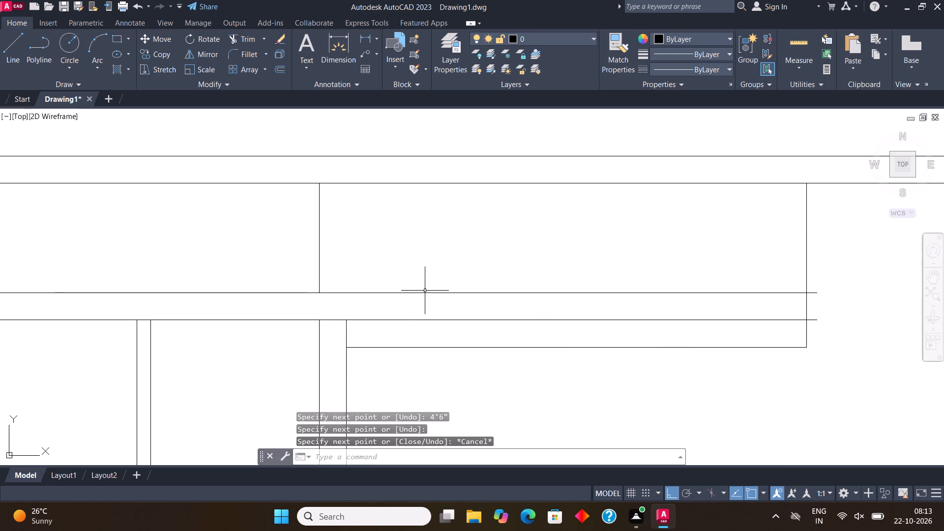
Draw a short vertical line extending the right wall's outer face across the top wall to its outer face.
{"action": "scroll", "coordinate": [426, 293], "scroll_direction": "down", "scroll_amount": 1}
{"action": "left_click", "coordinate": [14, 51]}
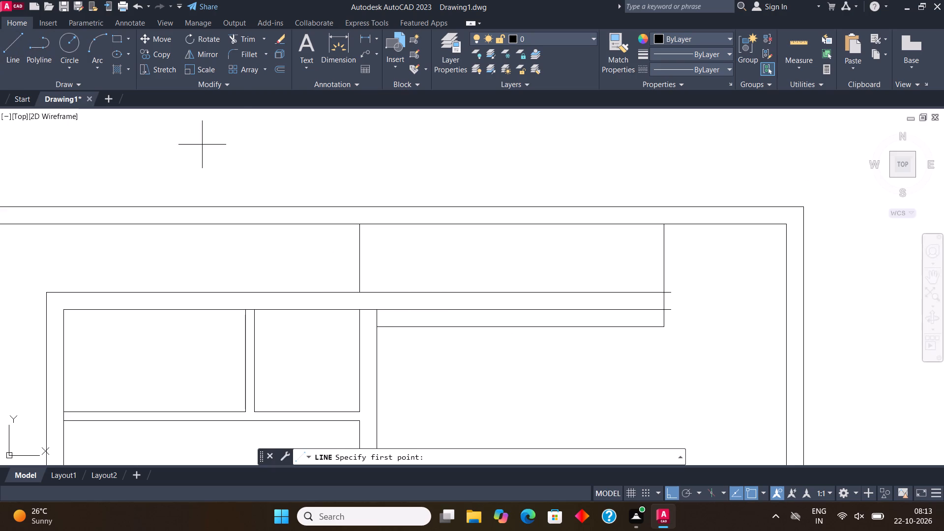
{"action": "left_click", "coordinate": [379, 312]}
{"action": "left_click", "coordinate": [380, 295]}
{"action": "key", "text": "Escape"}
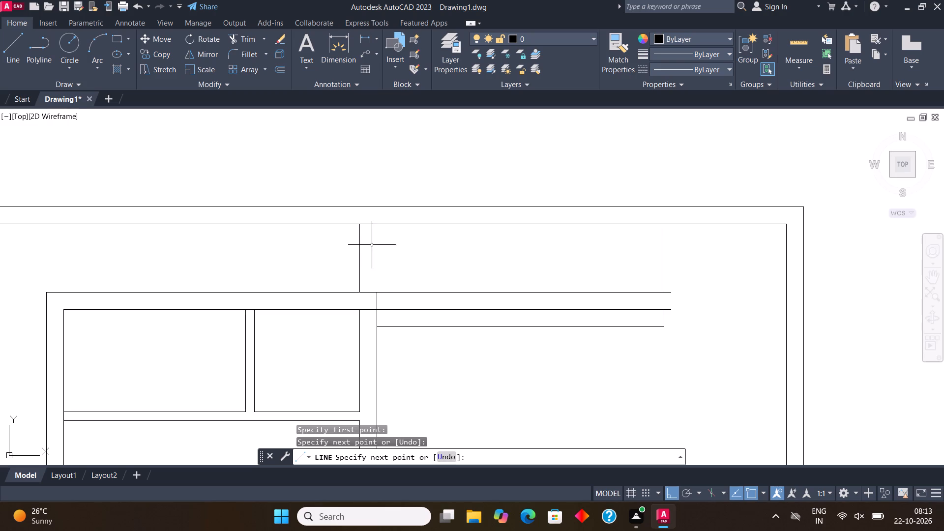
Trim away both top wall lines crossing the new space and their short stubs past its right side.
{"action": "left_click", "coordinate": [247, 32]}
{"action": "left_click_drag", "start_coordinate": [483, 319], "coordinate": [483, 313]}
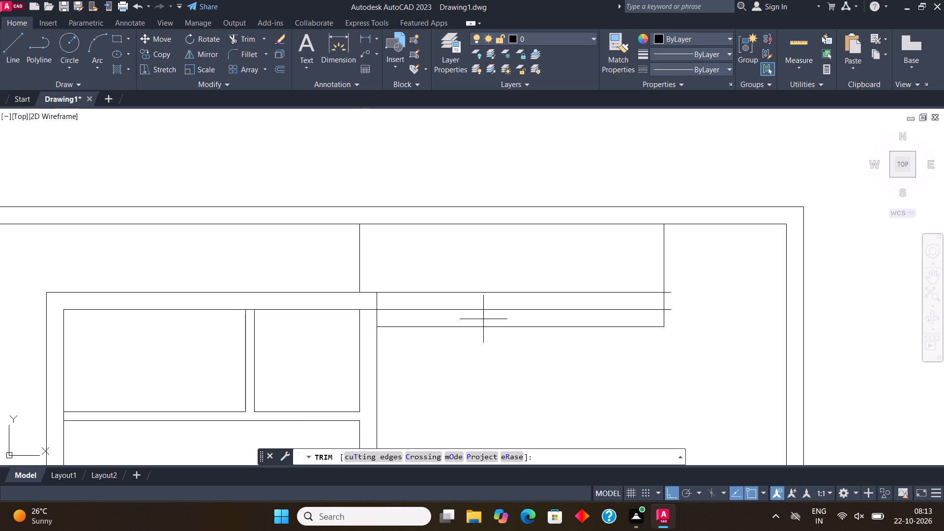
{"action": "left_click_drag", "start_coordinate": [483, 313], "coordinate": [482, 260]}
{"action": "left_click", "coordinate": [671, 310]}
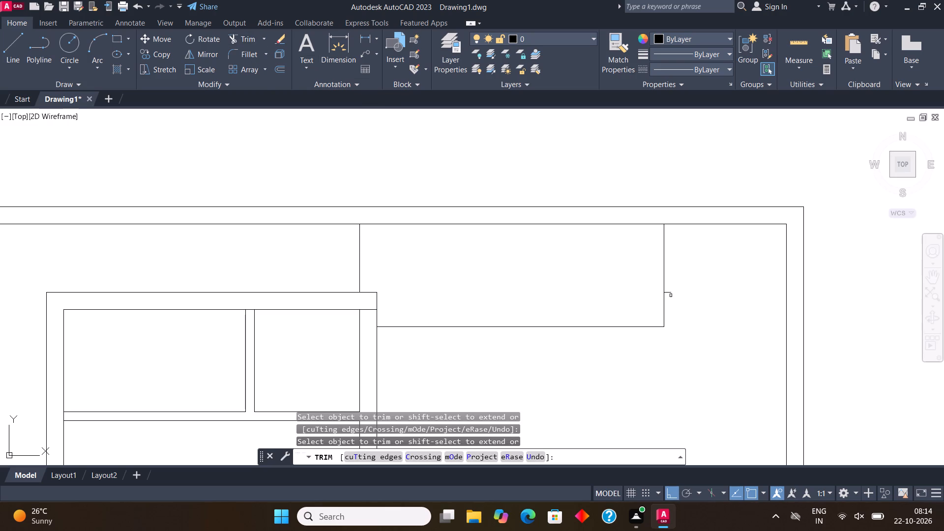
{"action": "left_click", "coordinate": [669, 291]}
{"action": "key", "text": "Escape"}
{"action": "middle_click_drag", "start_coordinate": [673, 333], "coordinate": [635, 330]}
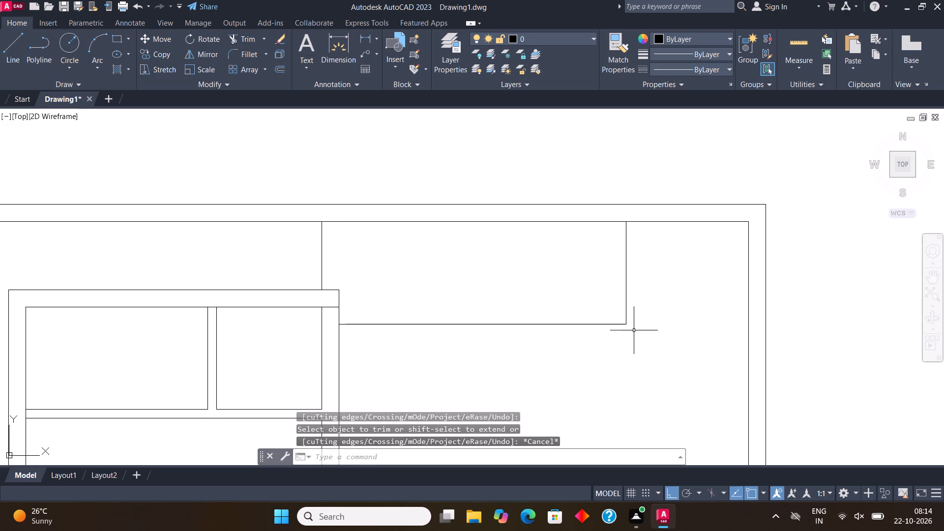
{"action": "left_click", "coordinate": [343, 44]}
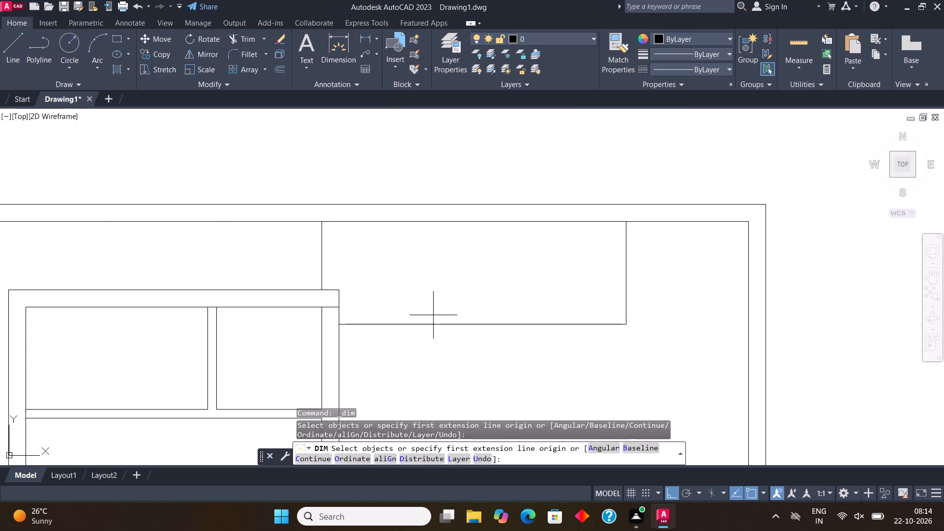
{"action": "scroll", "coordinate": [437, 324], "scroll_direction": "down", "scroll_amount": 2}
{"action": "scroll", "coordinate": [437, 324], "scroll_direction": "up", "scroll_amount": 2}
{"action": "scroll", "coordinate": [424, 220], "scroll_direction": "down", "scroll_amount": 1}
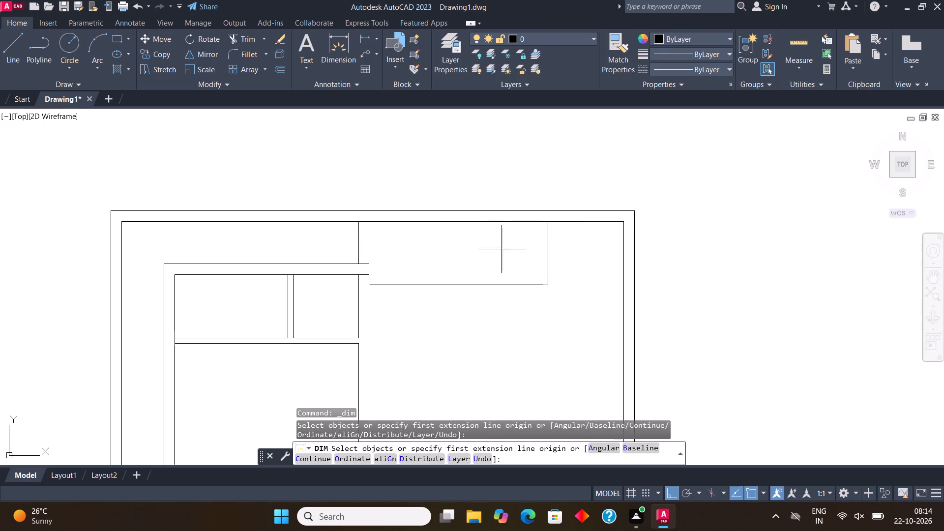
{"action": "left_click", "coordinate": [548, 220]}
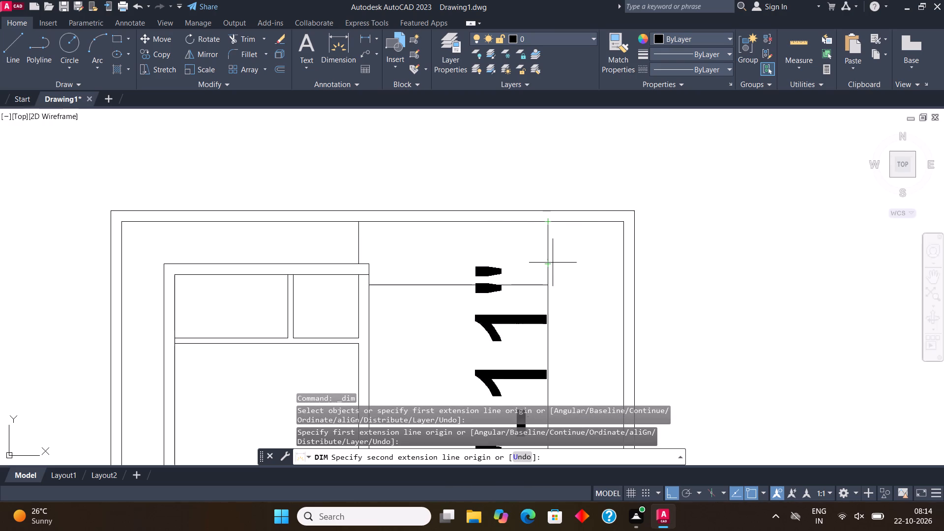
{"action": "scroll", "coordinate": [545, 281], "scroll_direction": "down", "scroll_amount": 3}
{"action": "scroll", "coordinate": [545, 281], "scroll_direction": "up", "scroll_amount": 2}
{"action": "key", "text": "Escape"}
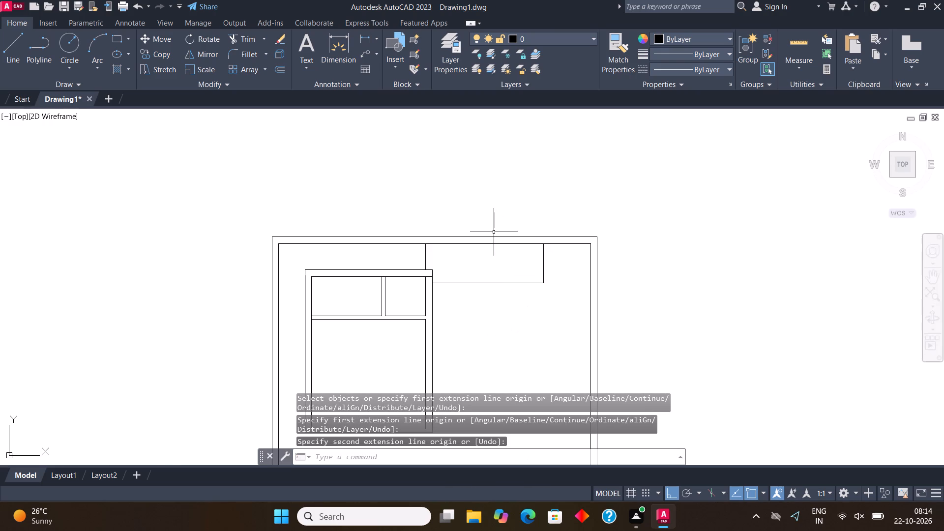
Modify the ISO-25 dimension style to a text height of 5" and set it as the current style.
{"action": "type", "text": "DIM"}
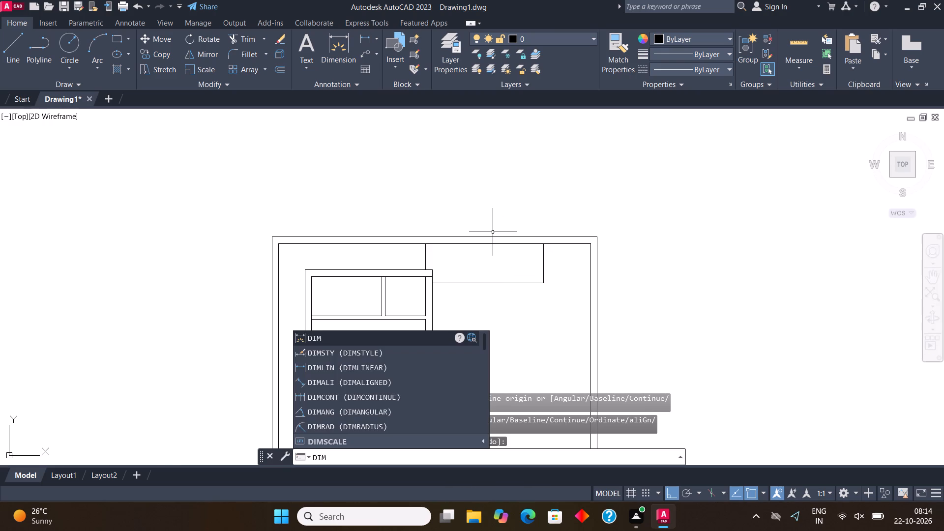
{"action": "left_click", "coordinate": [382, 355]}
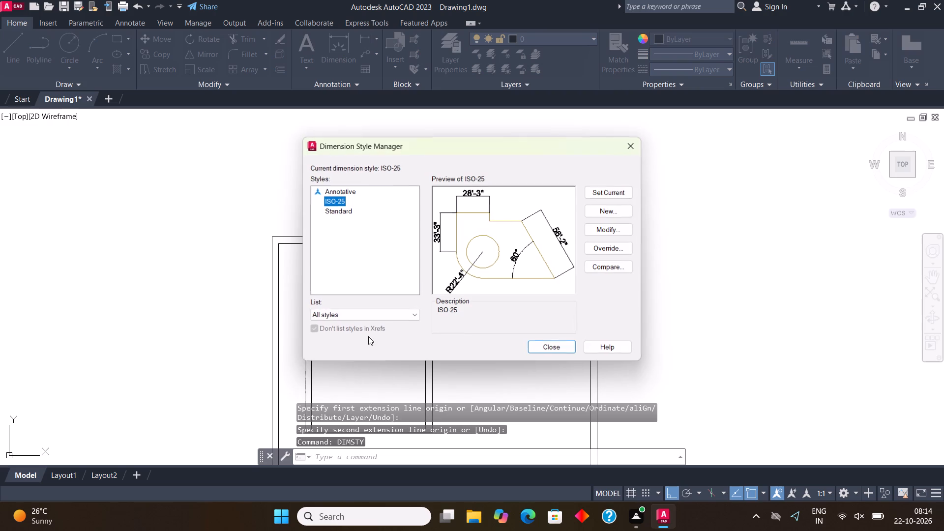
{"action": "left_click", "coordinate": [624, 231]}
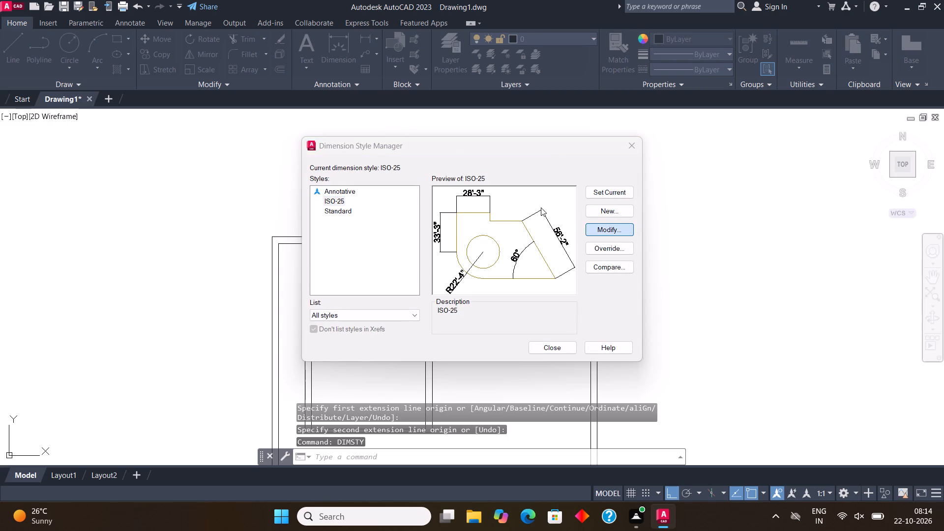
{"action": "left_click_drag", "start_coordinate": [427, 216], "coordinate": [378, 222]}
{"action": "left_click_drag", "start_coordinate": [436, 206], "coordinate": [320, 205]}
{"action": "type", "text": "5\""}
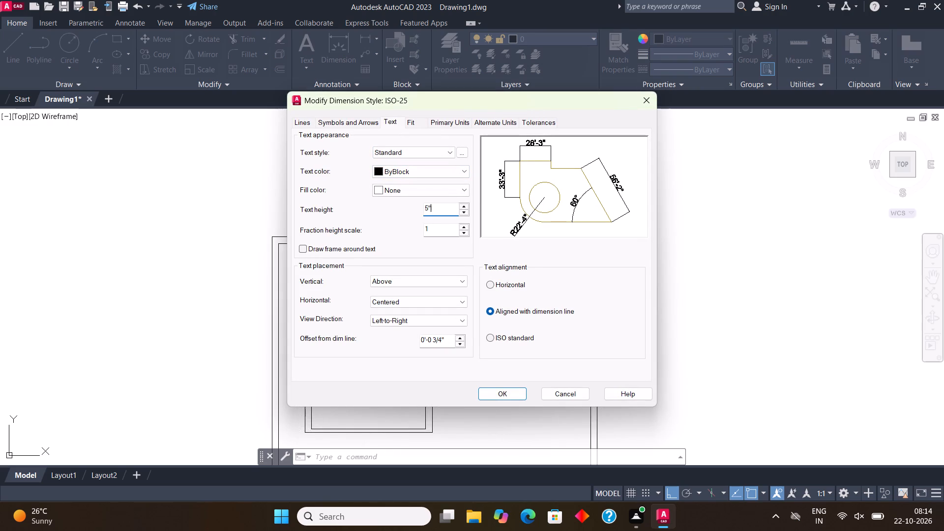
{"action": "left_click", "coordinate": [497, 393]}
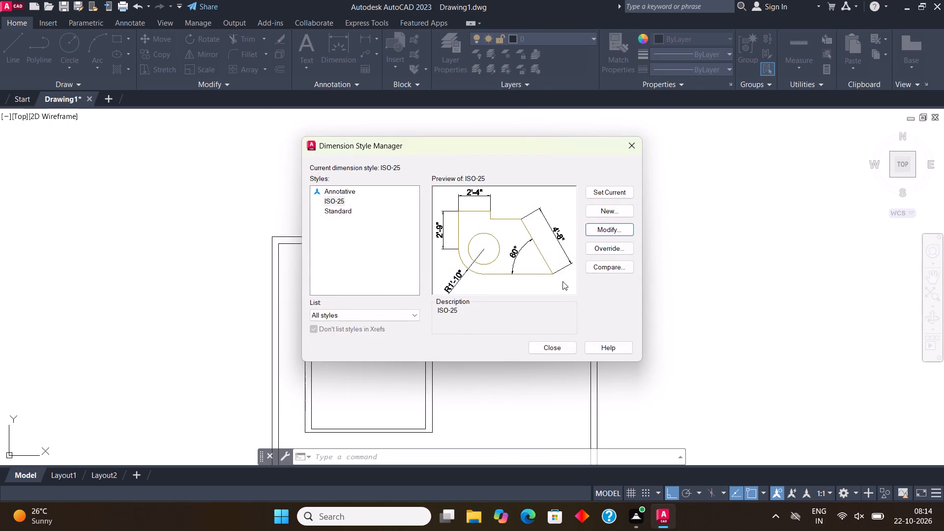
{"action": "left_click", "coordinate": [605, 200]}
{"action": "left_click", "coordinate": [607, 193]}
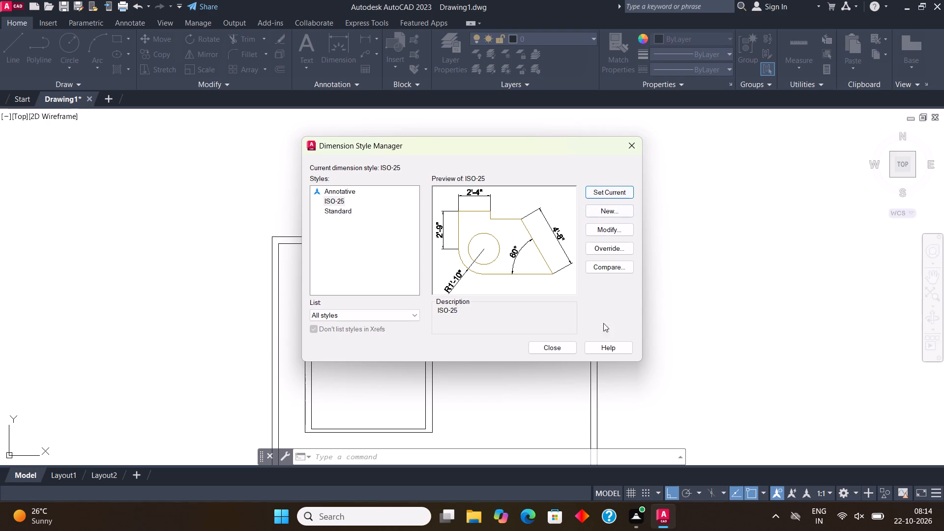
{"action": "left_click", "coordinate": [543, 351]}
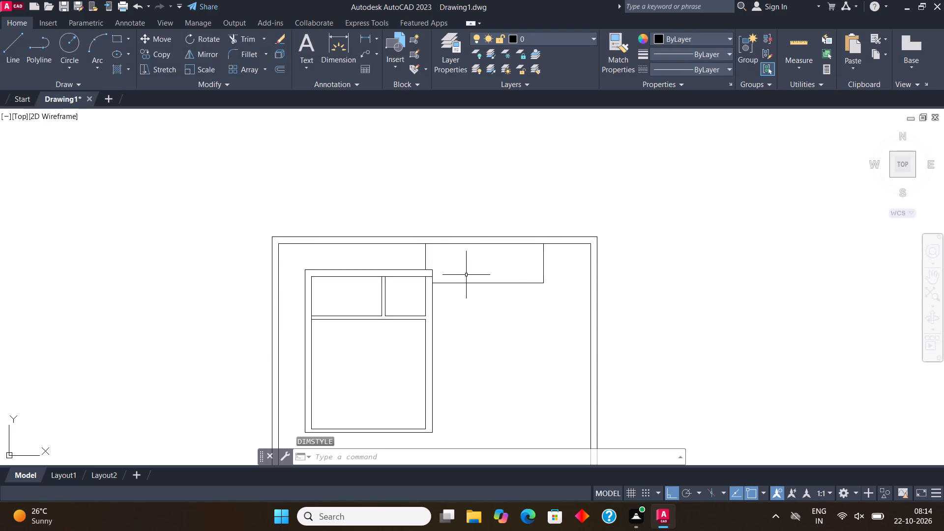
Offset the top space's bottom line 9" downward and its right line 9" to the right for the wall thickness.
{"action": "scroll", "coordinate": [514, 278], "scroll_direction": "up", "scroll_amount": 1}
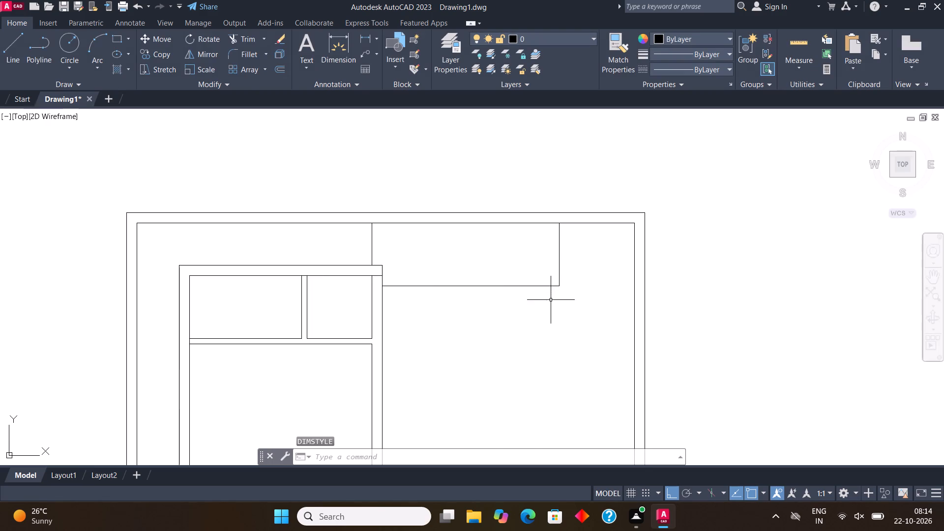
{"action": "left_click", "coordinate": [564, 307]}
{"action": "left_click", "coordinate": [528, 274]}
{"action": "left_click", "coordinate": [276, 67]}
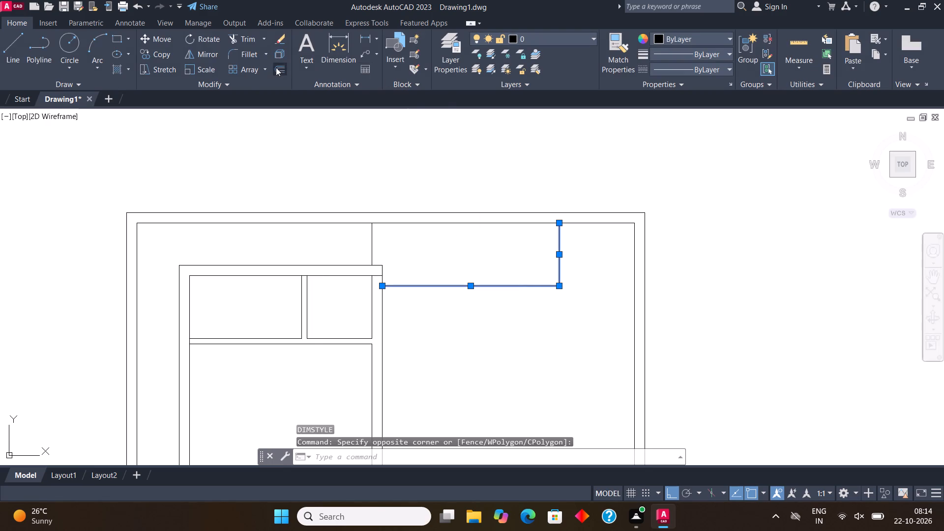
{"action": "left_click", "coordinate": [472, 282]}
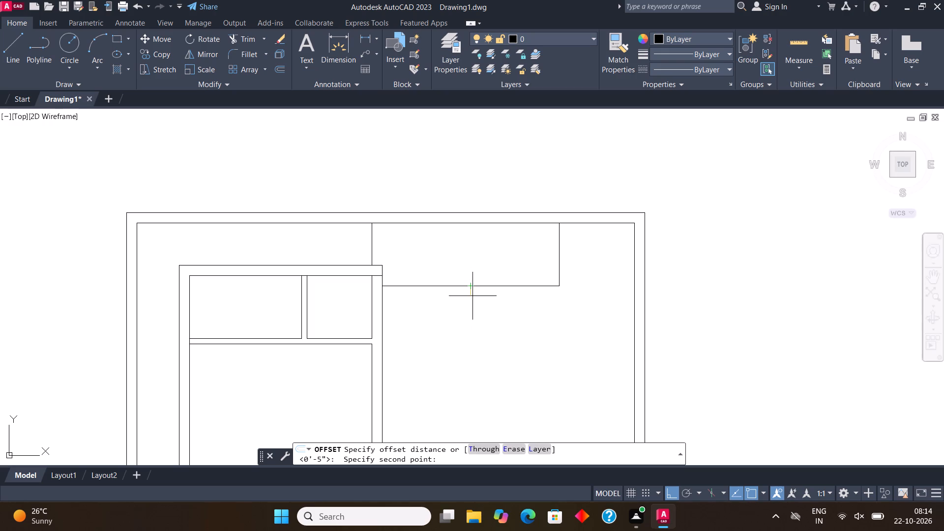
{"action": "type", "text": "9\""}
{"action": "key", "text": "Return"}
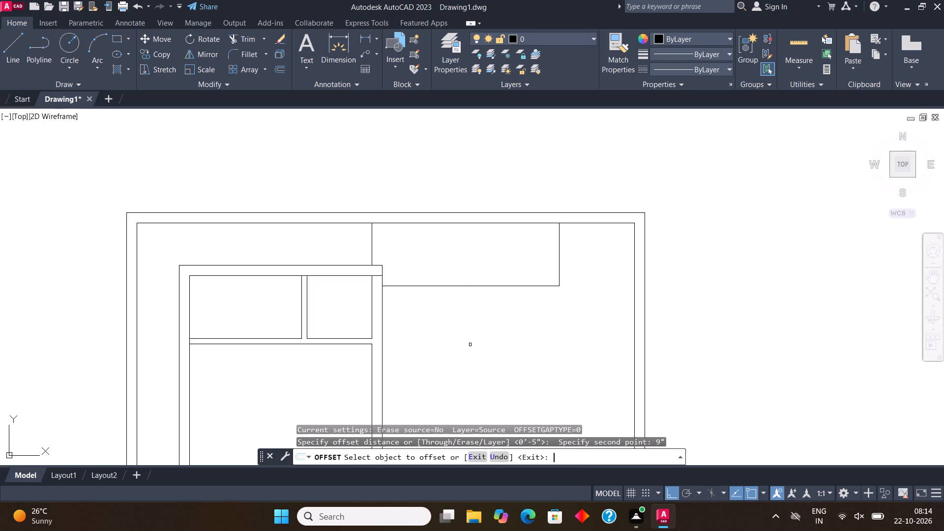
{"action": "left_click", "coordinate": [486, 287]}
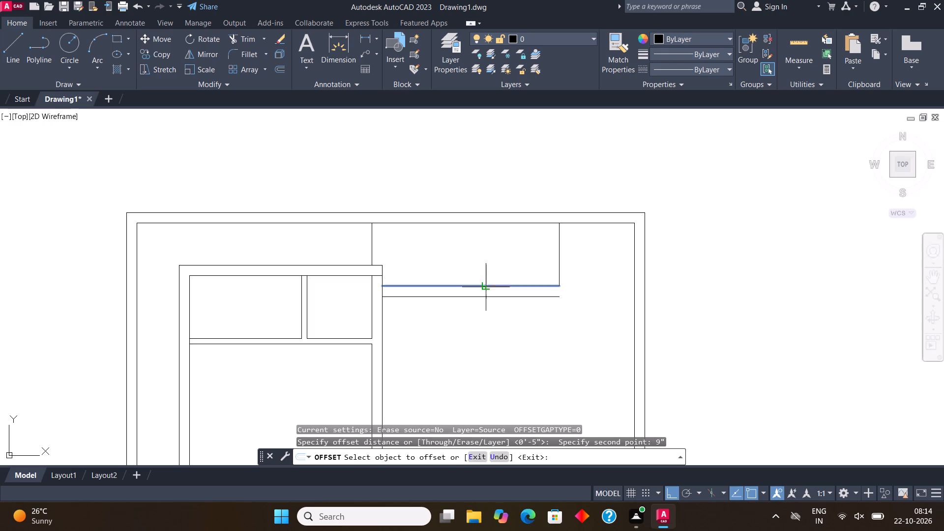
{"action": "left_click", "coordinate": [490, 301]}
{"action": "left_click", "coordinate": [559, 258]}
{"action": "left_click", "coordinate": [569, 262]}
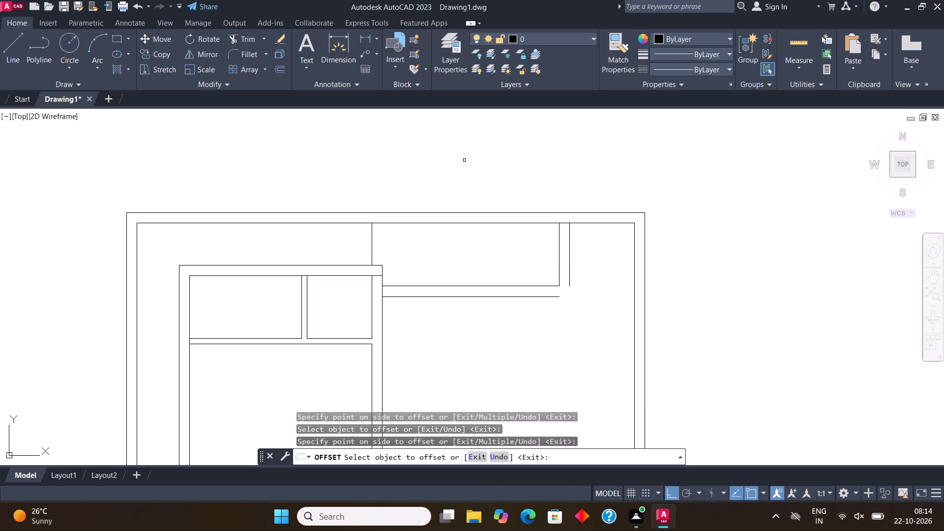
Join the two offset wall lines into a square outer corner with Fillet.
{"action": "left_click", "coordinate": [256, 55]}
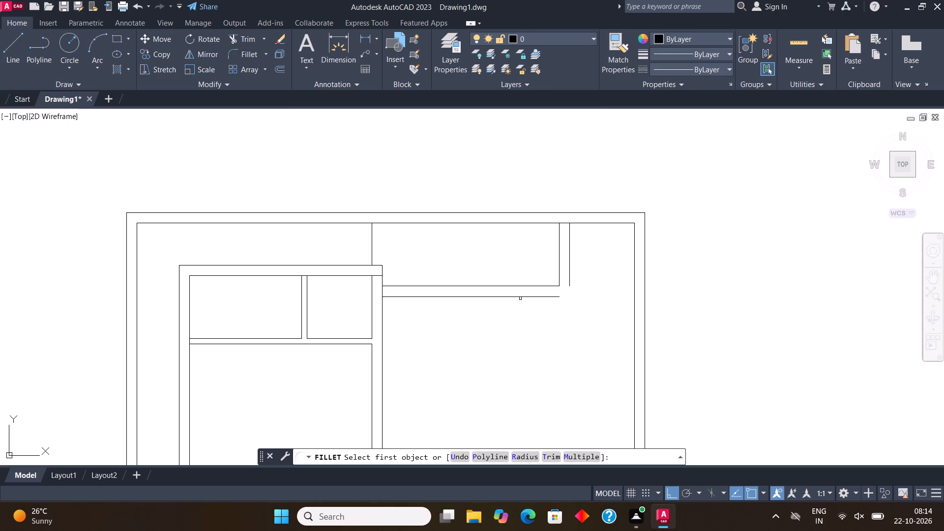
{"action": "left_click", "coordinate": [520, 298]}
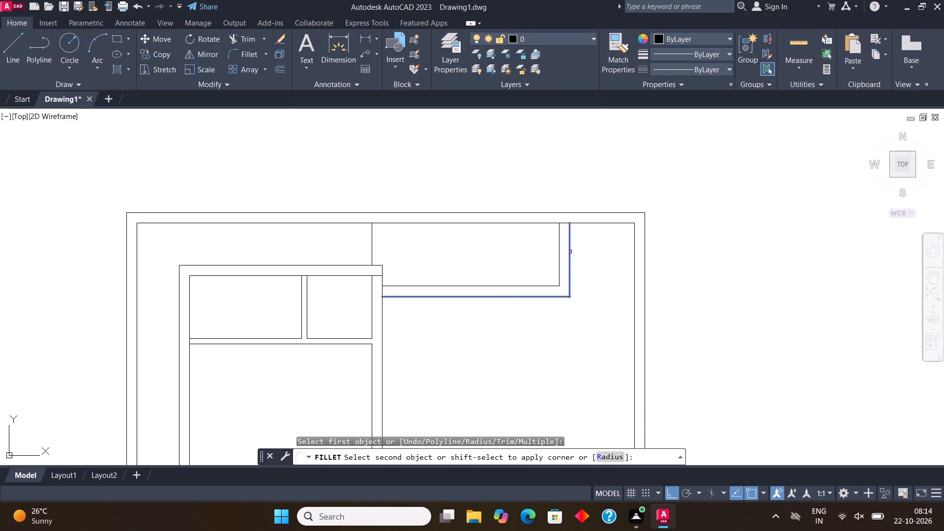
{"action": "left_click", "coordinate": [570, 252]}
Measure the clear width between the new 9" wall's outer face and the right outer wall's inner face.
{"action": "left_click", "coordinate": [8, 44]}
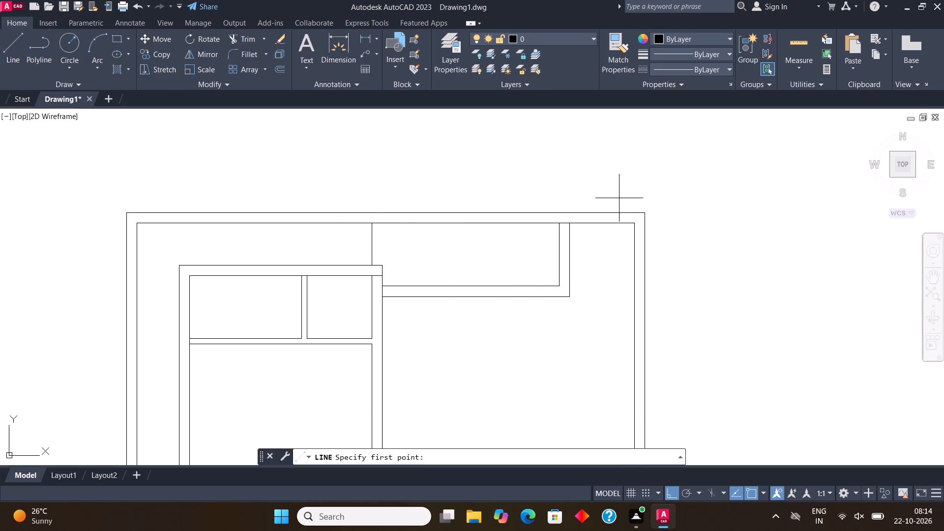
{"action": "left_click", "coordinate": [340, 53]}
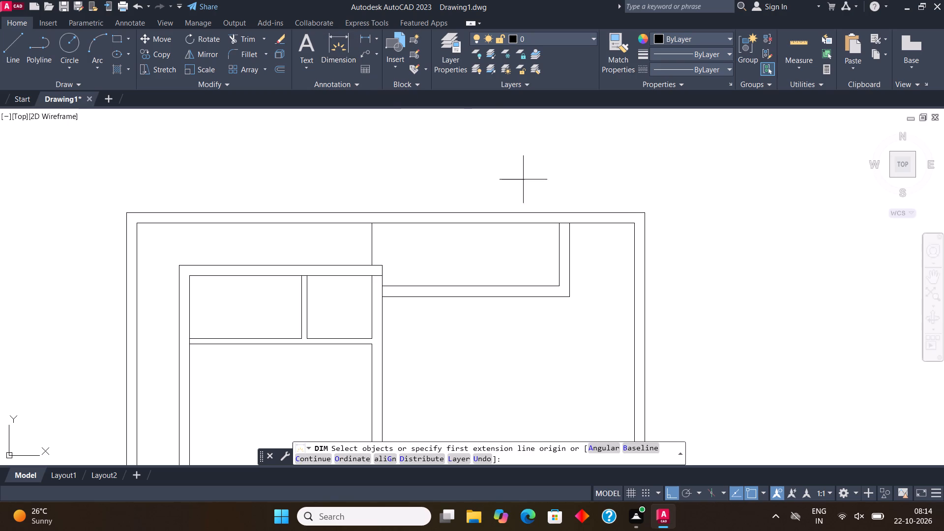
{"action": "left_click", "coordinate": [569, 224]}
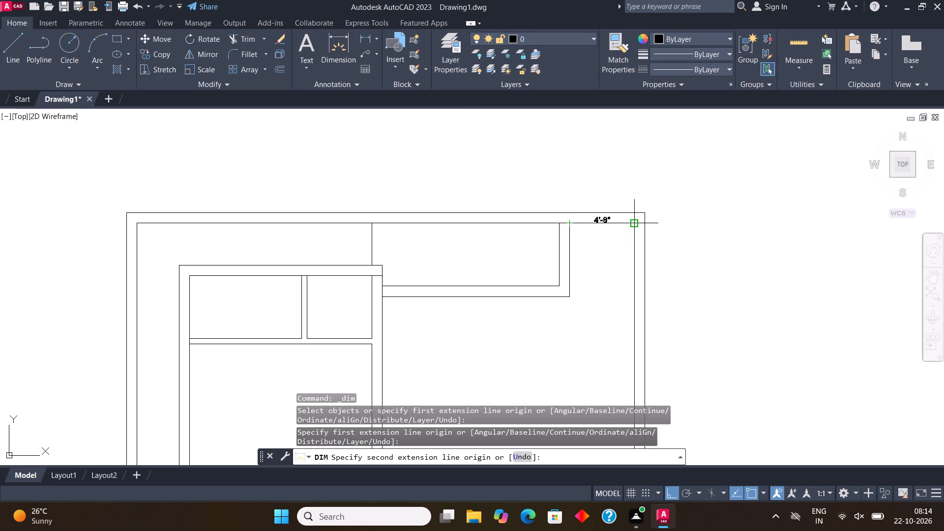
Draw a 10' line down from the top of the new wall's outer face, and continue it right to the outer wall's inner face.
{"action": "left_click", "coordinate": [16, 50]}
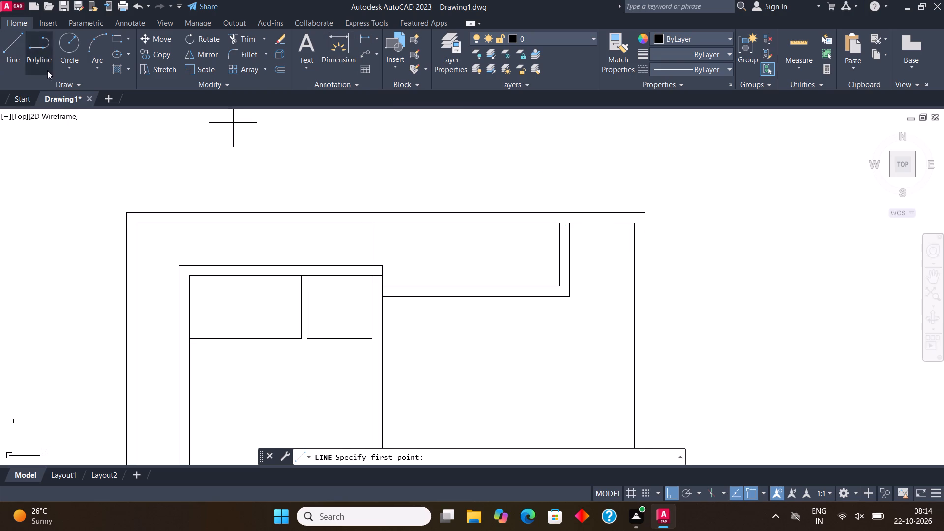
{"action": "left_click", "coordinate": [567, 220]}
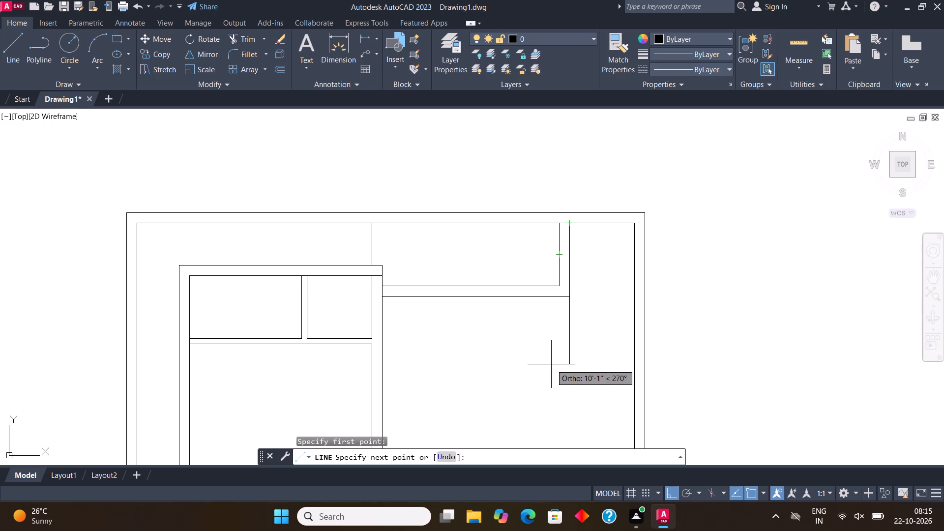
{"action": "type", "text": "10'"}
{"action": "key", "text": "Return"}
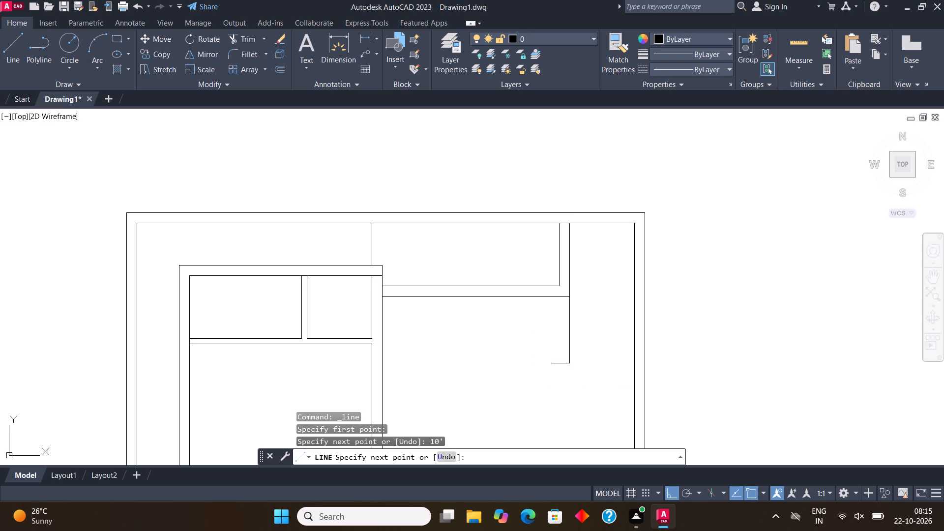
{"action": "left_click", "coordinate": [634, 366]}
{"action": "scroll", "coordinate": [609, 324], "scroll_direction": "down", "scroll_amount": 1}
{"action": "middle_click_drag", "start_coordinate": [604, 320], "coordinate": [585, 293]}
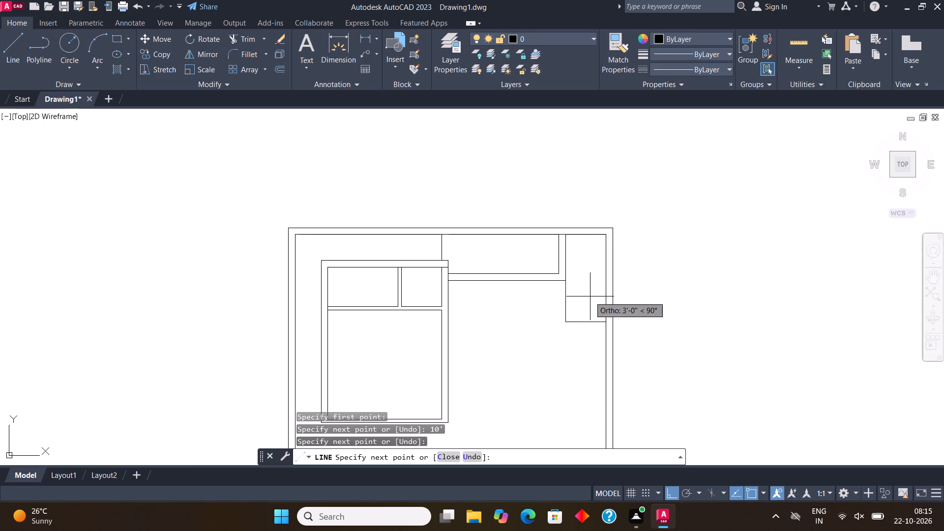
{"action": "scroll", "coordinate": [590, 296], "scroll_direction": "up", "scroll_amount": 1}
{"action": "key", "text": "Escape"}
Offset the new 10' room's bottom line 4.5" downward and its left line 4.5" to the left.
{"action": "left_click", "coordinate": [555, 378]}
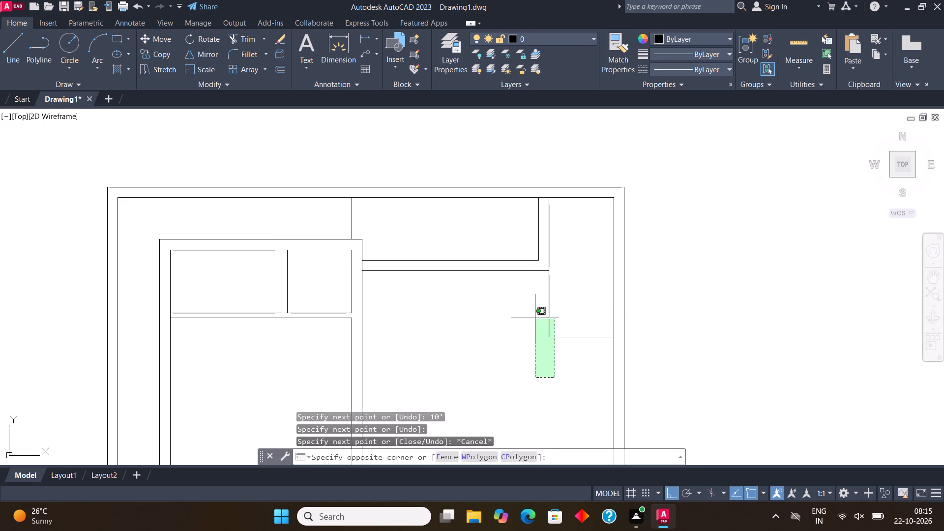
{"action": "left_click", "coordinate": [529, 313]}
{"action": "left_click", "coordinate": [282, 69]}
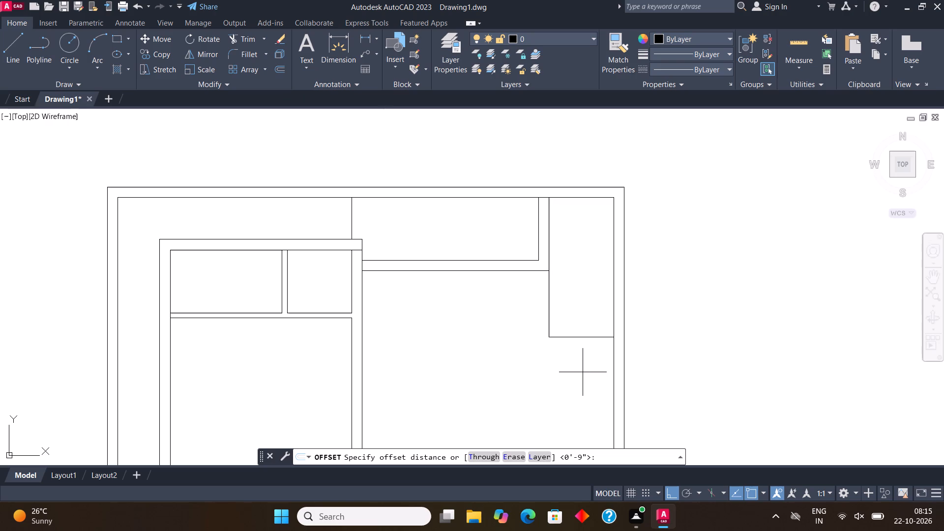
{"action": "left_click", "coordinate": [575, 336]}
{"action": "type", "text": "4.5\""}
{"action": "key", "text": "Return"}
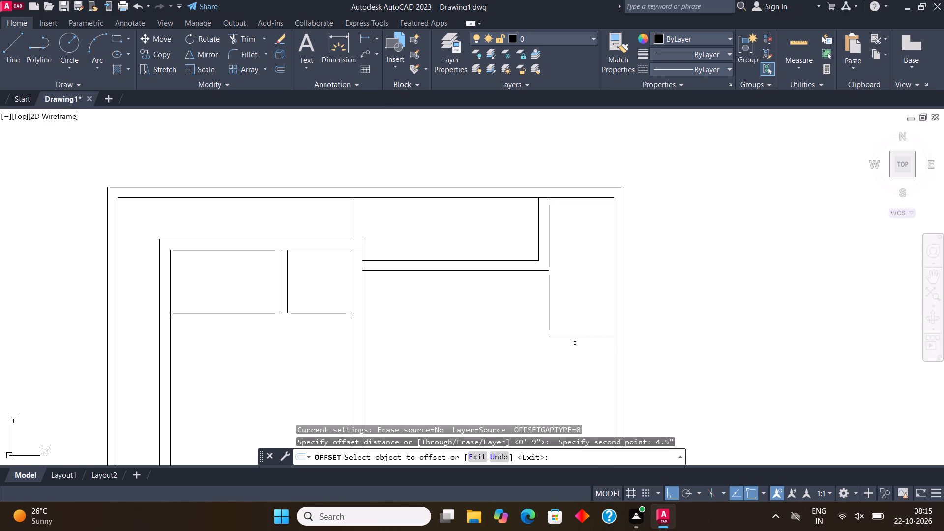
{"action": "left_click", "coordinate": [578, 338]}
{"action": "left_click", "coordinate": [581, 358]}
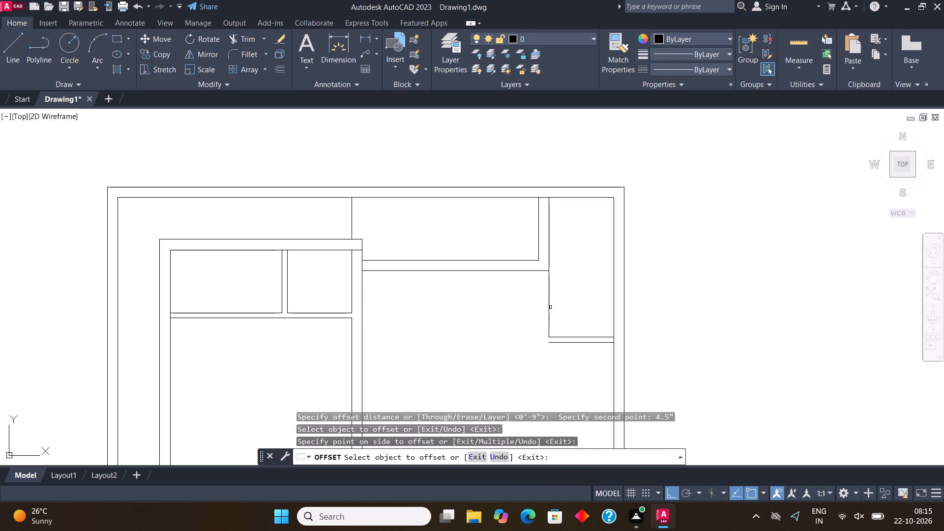
{"action": "left_click", "coordinate": [549, 306]}
{"action": "left_click", "coordinate": [532, 297]}
{"action": "key", "text": "Escape"}
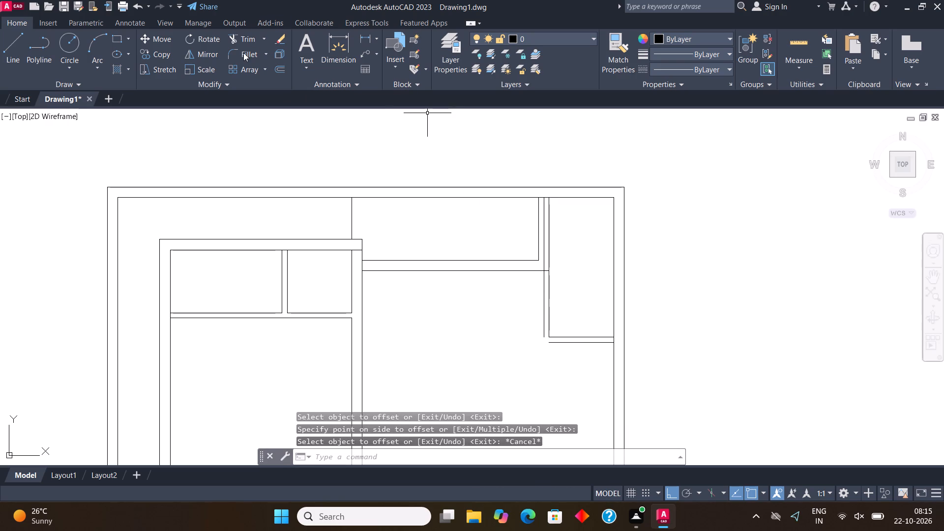
Join the two 4.5" offset lines into a square corner with Fillet.
{"action": "left_click", "coordinate": [243, 53]}
{"action": "left_click", "coordinate": [544, 315]}
{"action": "left_click", "coordinate": [555, 341]}
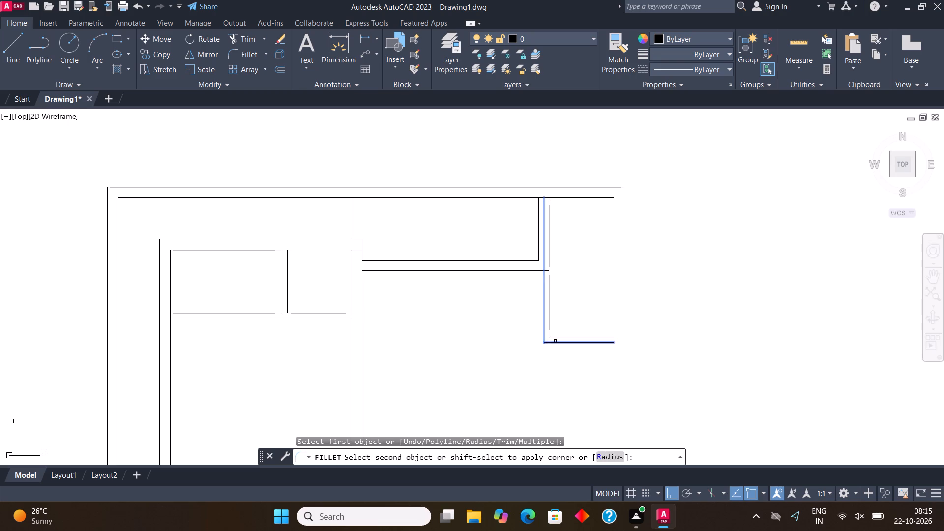
Trim away the upper part of the partition's offset line that runs inside the 9" wall.
{"action": "left_click", "coordinate": [247, 45]}
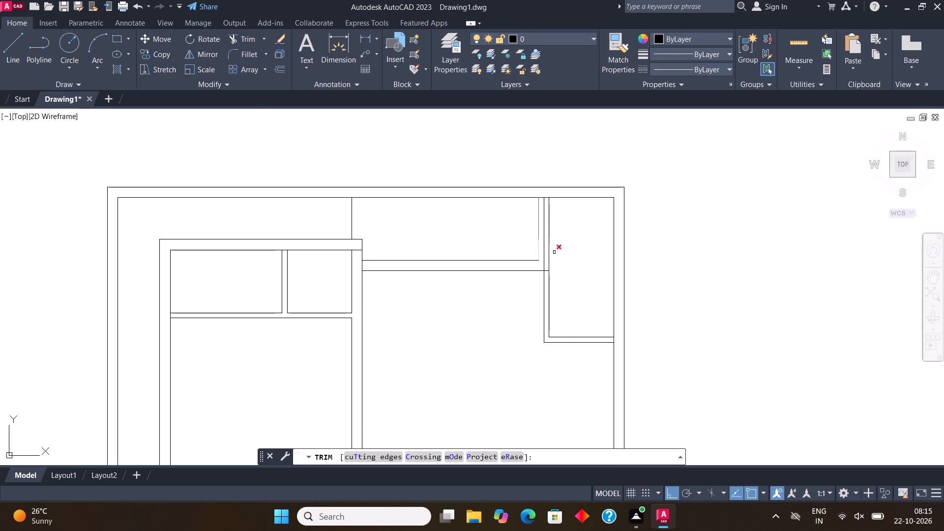
{"action": "left_click", "coordinate": [543, 244]}
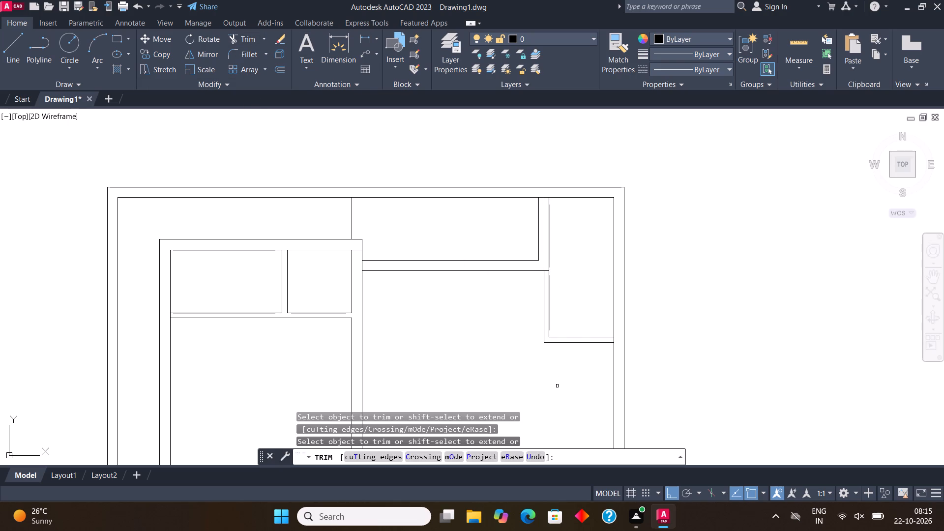
{"action": "scroll", "coordinate": [559, 294], "scroll_direction": "down", "scroll_amount": 3}
{"action": "scroll", "coordinate": [575, 324], "scroll_direction": "up", "scroll_amount": 2}
{"action": "key", "text": "Escape"}
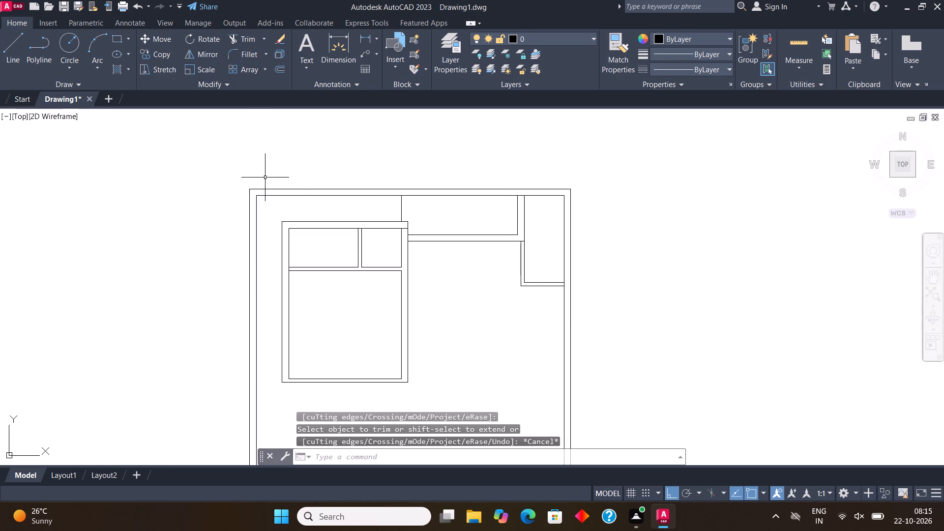
From the 10' room's bottom left inner corner, draw a line down through the partition, continue 7'4.5" down, and run right to the outer wall's inner face.
{"action": "left_click", "coordinate": [15, 53]}
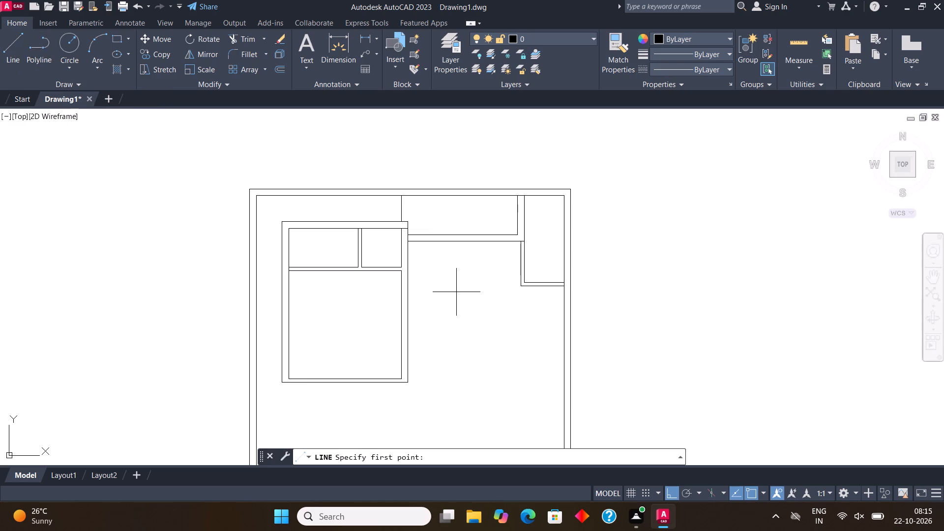
{"action": "scroll", "coordinate": [519, 293], "scroll_direction": "up", "scroll_amount": 3}
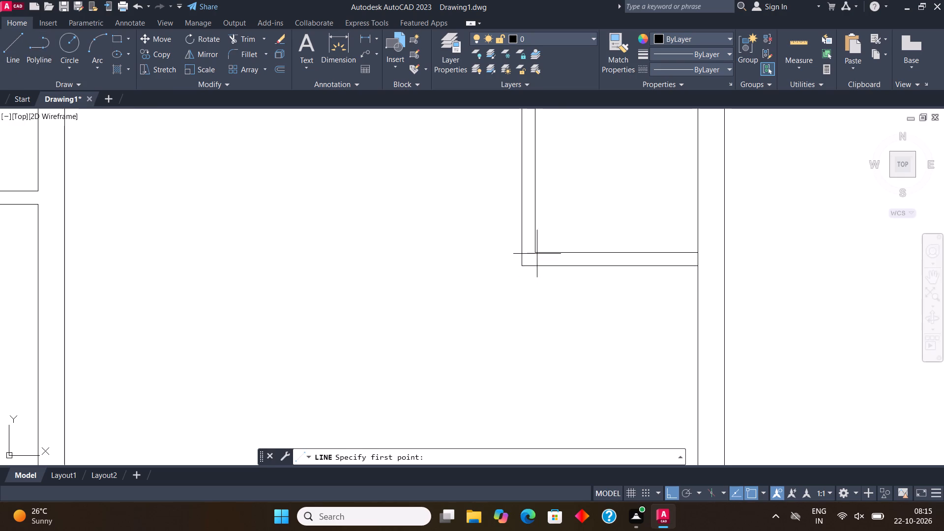
{"action": "left_click", "coordinate": [537, 254]}
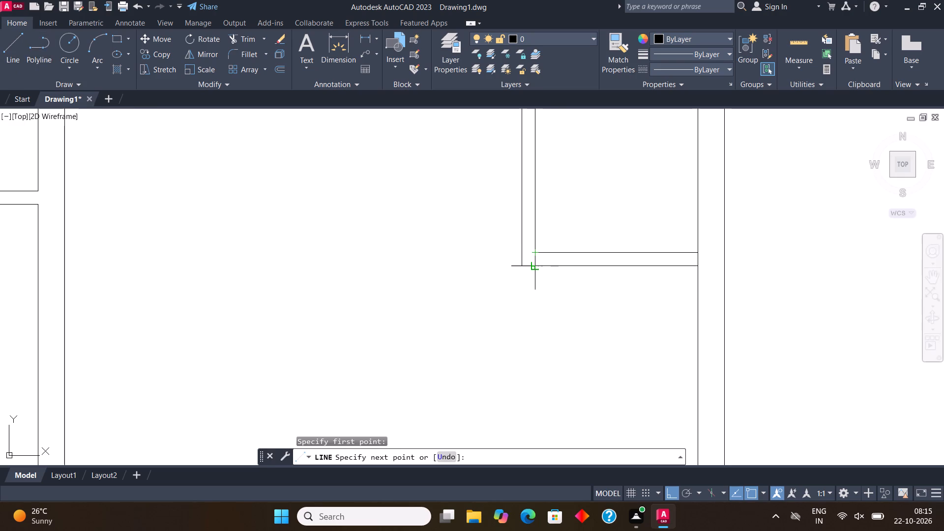
{"action": "left_click", "coordinate": [538, 266]}
{"action": "scroll", "coordinate": [538, 266], "scroll_direction": "down", "scroll_amount": 1}
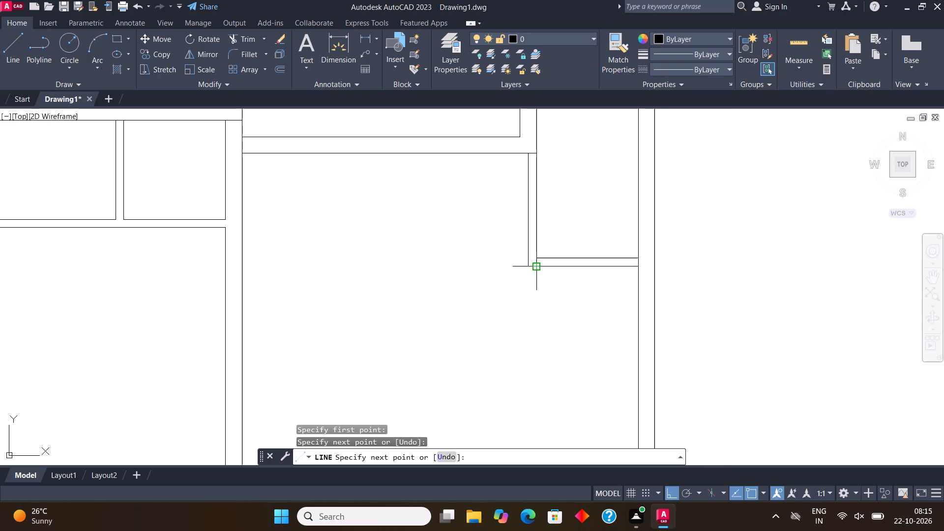
{"action": "type", "text": "7'4.."}
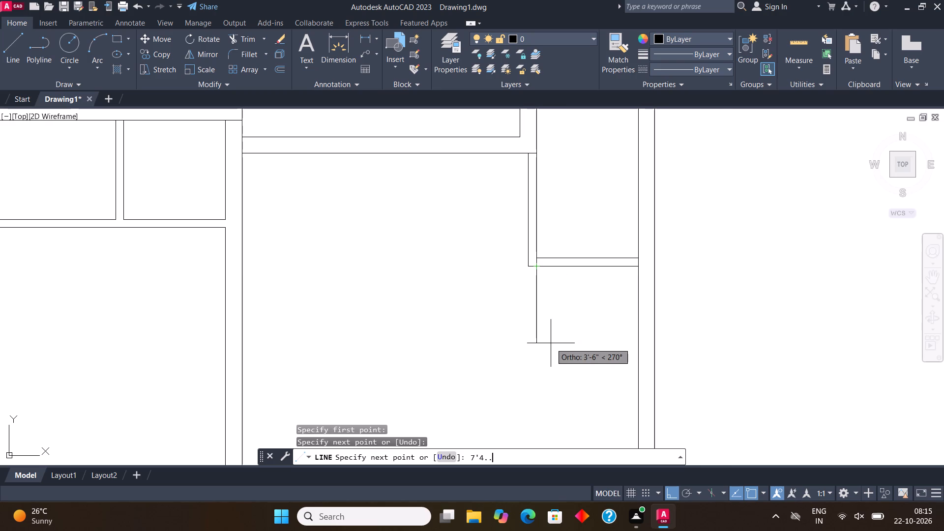
{"action": "key", "text": "BackSpace"}
{"action": "type", "text": "5\""}
{"action": "key", "text": "Return"}
{"action": "scroll", "coordinate": [551, 343], "scroll_direction": "down", "scroll_amount": 3}
{"action": "scroll", "coordinate": [572, 380], "scroll_direction": "up", "scroll_amount": 3}
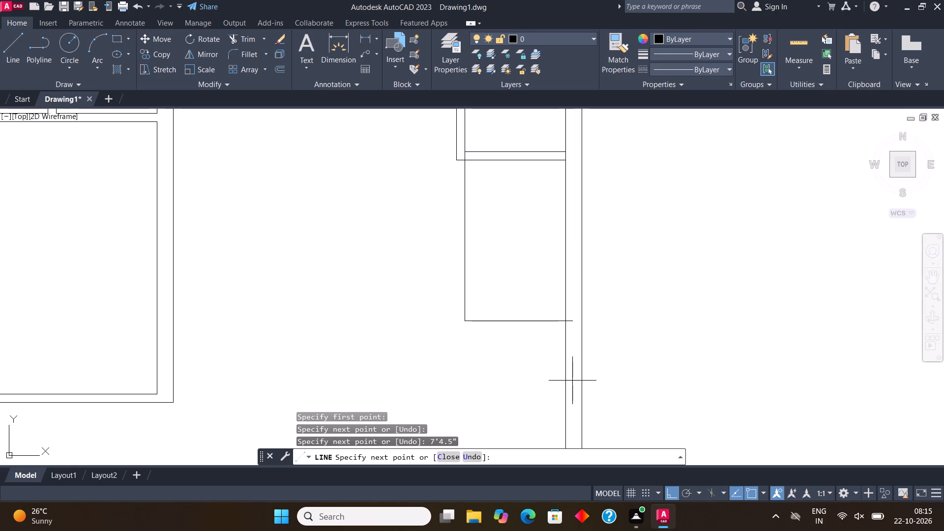
{"action": "left_click", "coordinate": [567, 324]}
{"action": "key", "text": "Escape"}
Offset the new 7'4.5" room's left line 4.5" to the left and its bottom line 4.5" downward.
{"action": "middle_click_drag", "start_coordinate": [513, 336], "coordinate": [530, 347]}
{"action": "scroll", "coordinate": [530, 347], "scroll_direction": "up", "scroll_amount": 1}
{"action": "left_click_drag", "start_coordinate": [523, 359], "coordinate": [518, 352]}
{"action": "left_click", "coordinate": [431, 288]}
{"action": "scroll", "coordinate": [435, 303], "scroll_direction": "down", "scroll_amount": 2}
{"action": "scroll", "coordinate": [464, 268], "scroll_direction": "up", "scroll_amount": 1}
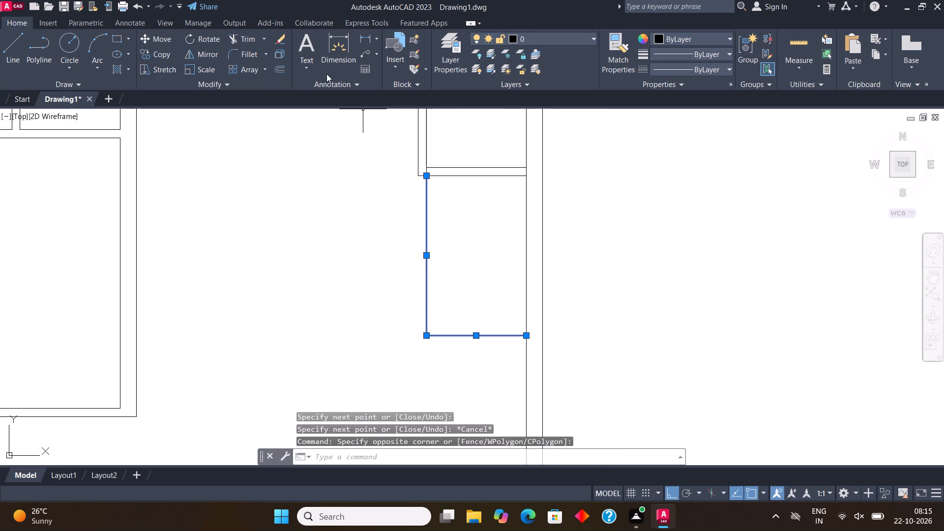
{"action": "left_click", "coordinate": [282, 63]}
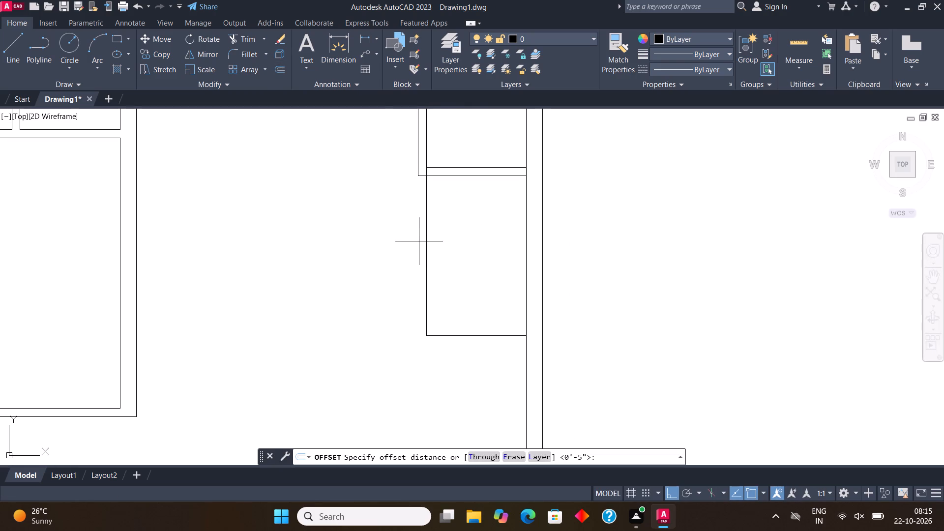
{"action": "left_click_drag", "start_coordinate": [427, 265], "coordinate": [421, 266]}
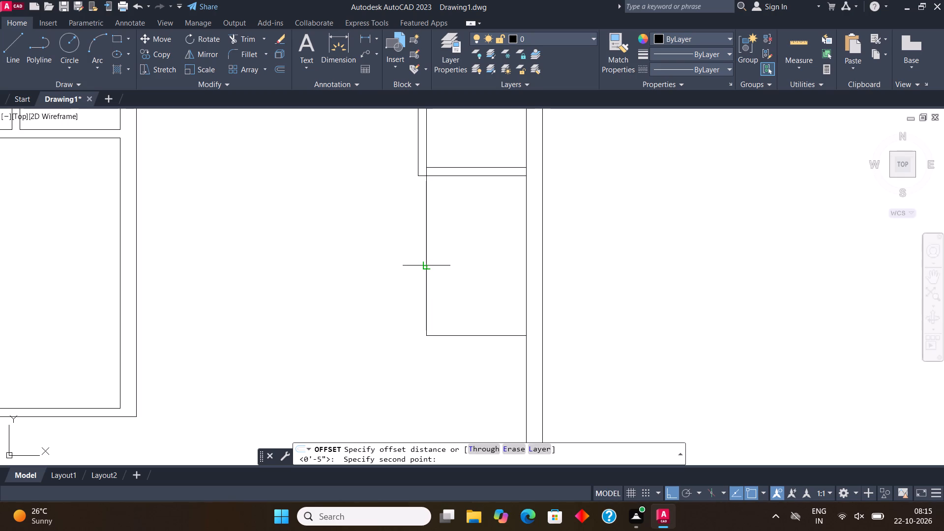
{"action": "left_click_drag", "start_coordinate": [421, 266], "coordinate": [420, 267]}
{"action": "type", "text": "4.5\""}
{"action": "key", "text": "Return"}
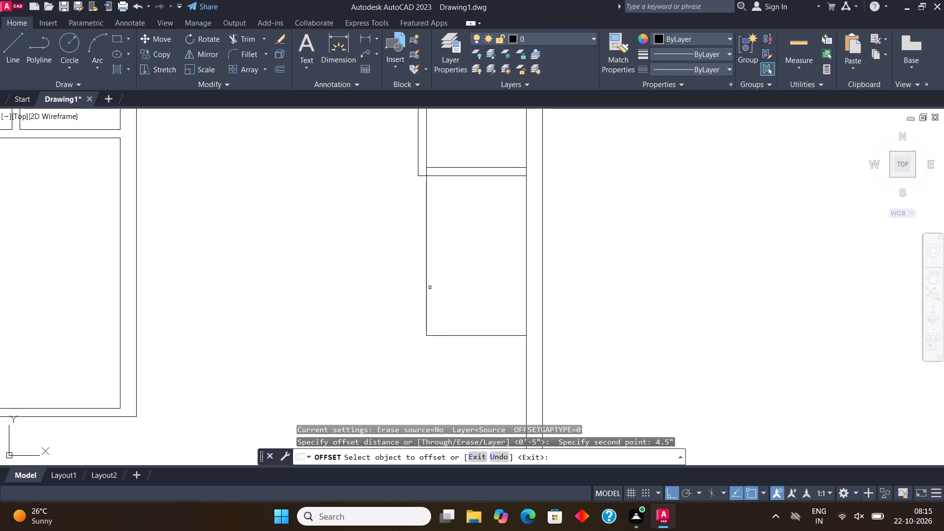
{"action": "left_click_drag", "start_coordinate": [426, 285], "coordinate": [420, 280]}
{"action": "left_click", "coordinate": [413, 270]}
{"action": "left_click", "coordinate": [457, 334]}
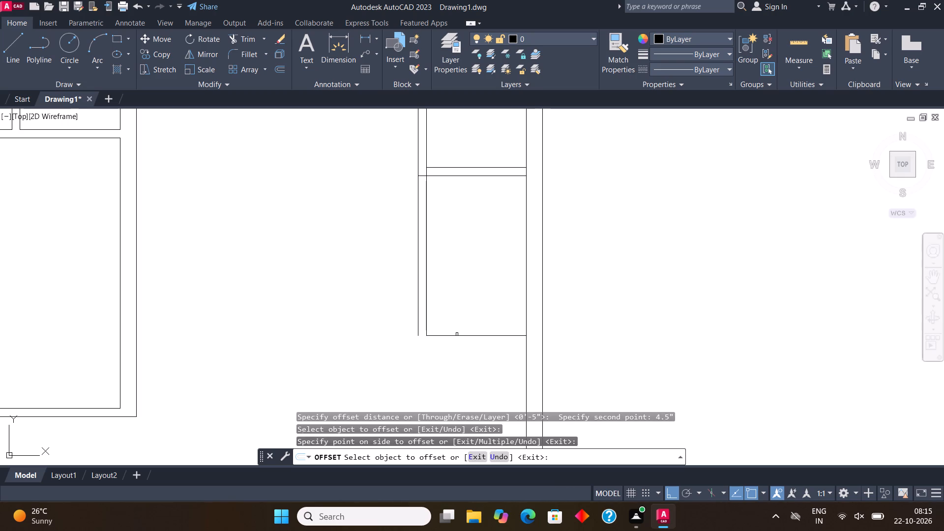
{"action": "left_click", "coordinate": [457, 357]}
Join the new room's two 4.5" offset lines into a square corner with Fillet.
{"action": "left_click", "coordinate": [251, 54]}
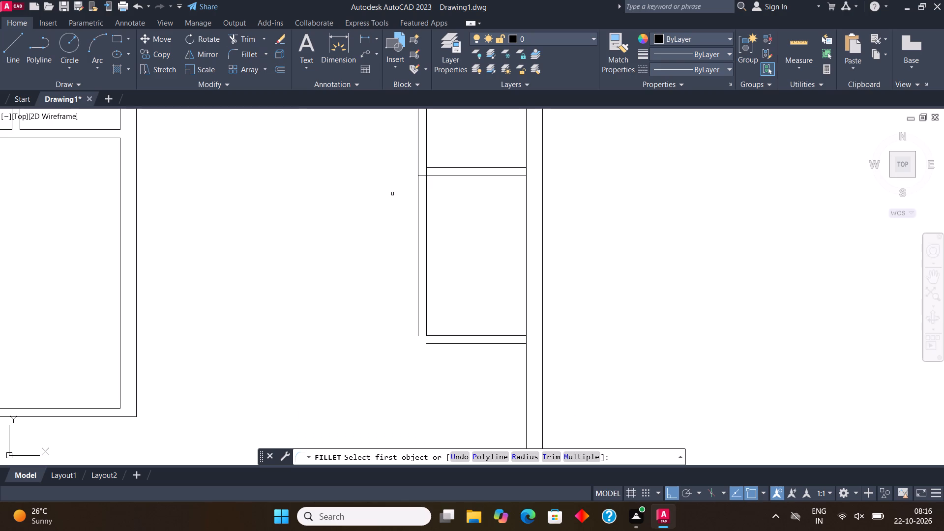
{"action": "left_click", "coordinate": [419, 287]}
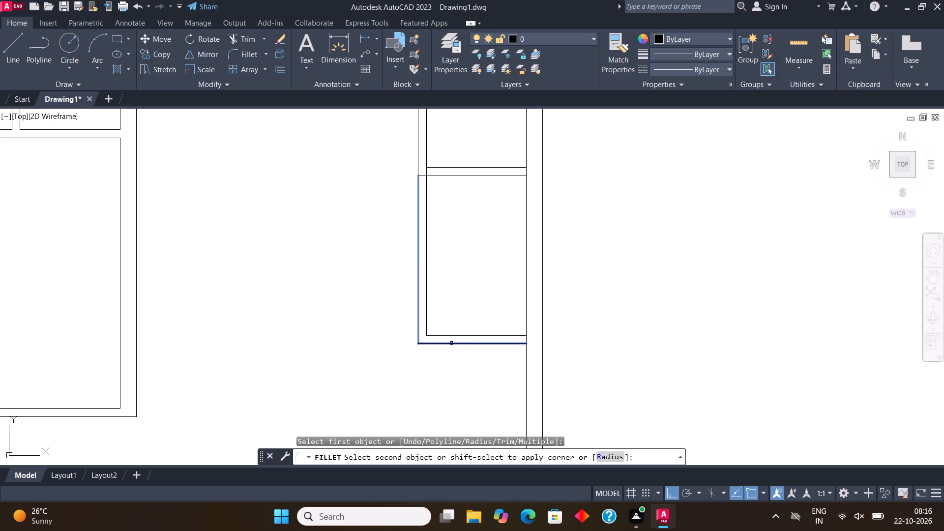
{"action": "left_click", "coordinate": [451, 343]}
Measure the clear width between the left room's outer wall and the right-hand partition below the top space.
{"action": "scroll", "coordinate": [520, 317], "scroll_direction": "down", "scroll_amount": 2}
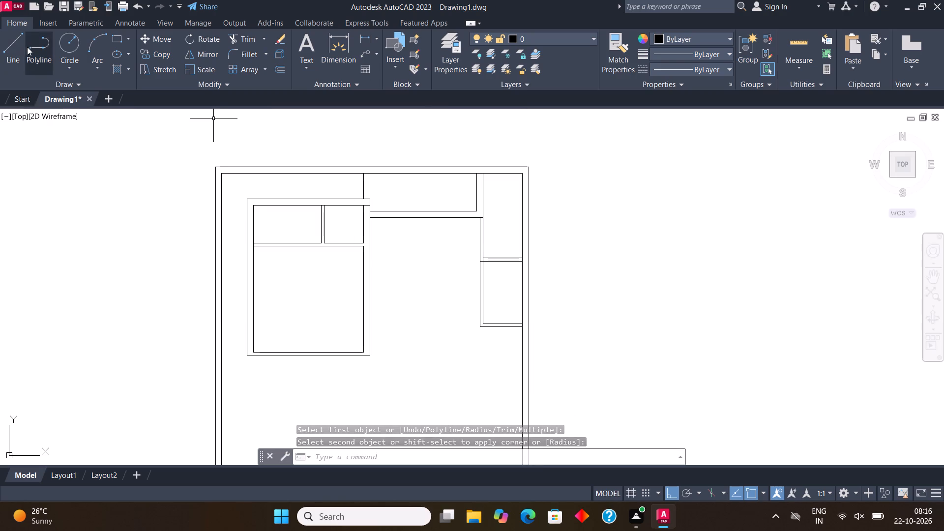
{"action": "scroll", "coordinate": [379, 197], "scroll_direction": "up", "scroll_amount": 1}
{"action": "left_click", "coordinate": [344, 57]}
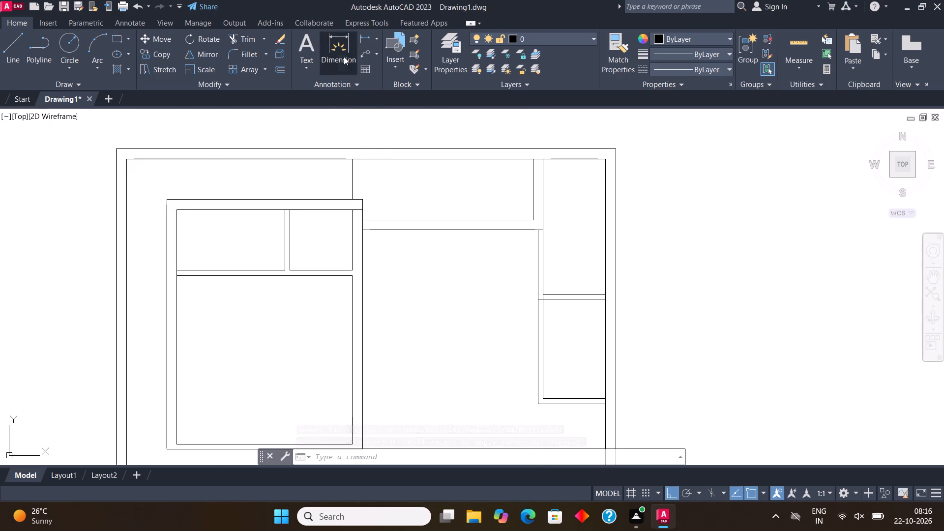
{"action": "left_click", "coordinate": [362, 228]}
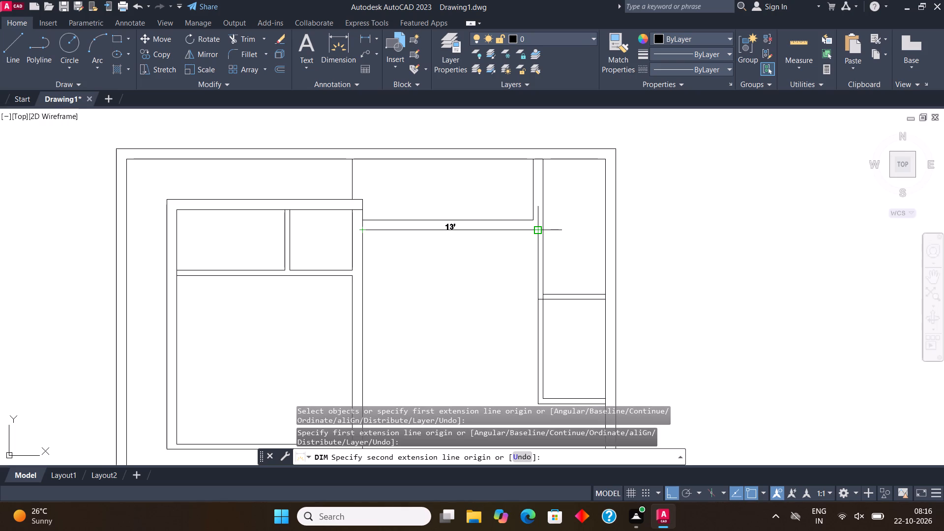
{"action": "key", "text": "Escape"}
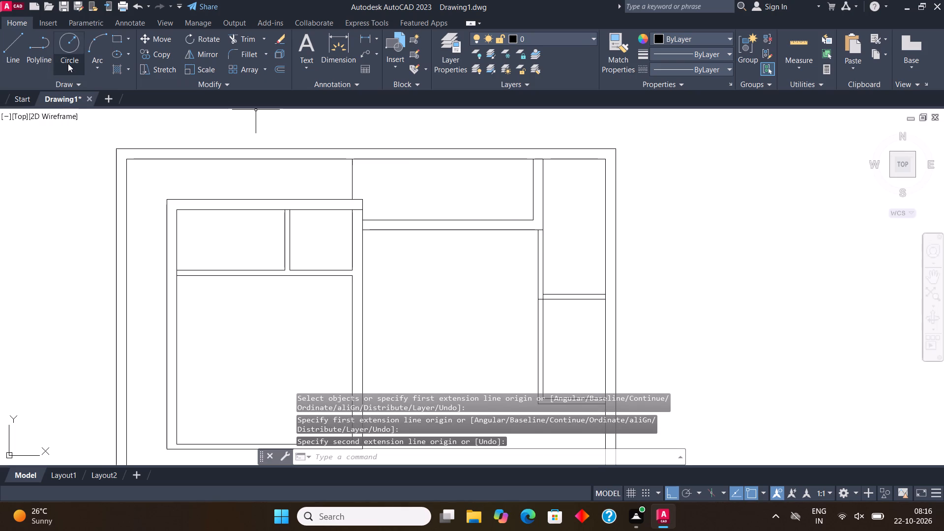
Draw a 12'6" line down the left room's outer wall from the top space's lower wall, and continue it right to the partition.
{"action": "left_click", "coordinate": [10, 57]}
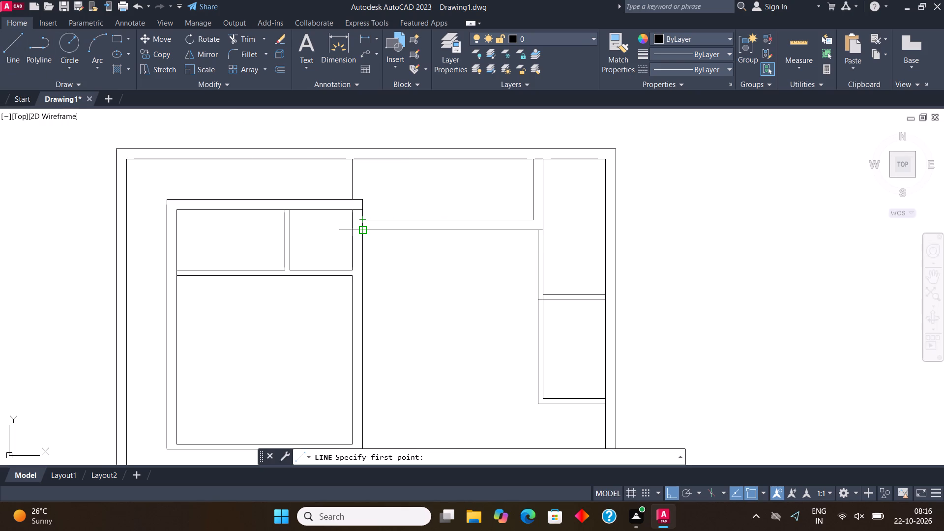
{"action": "left_click", "coordinate": [366, 230]}
{"action": "type", "text": "12"}
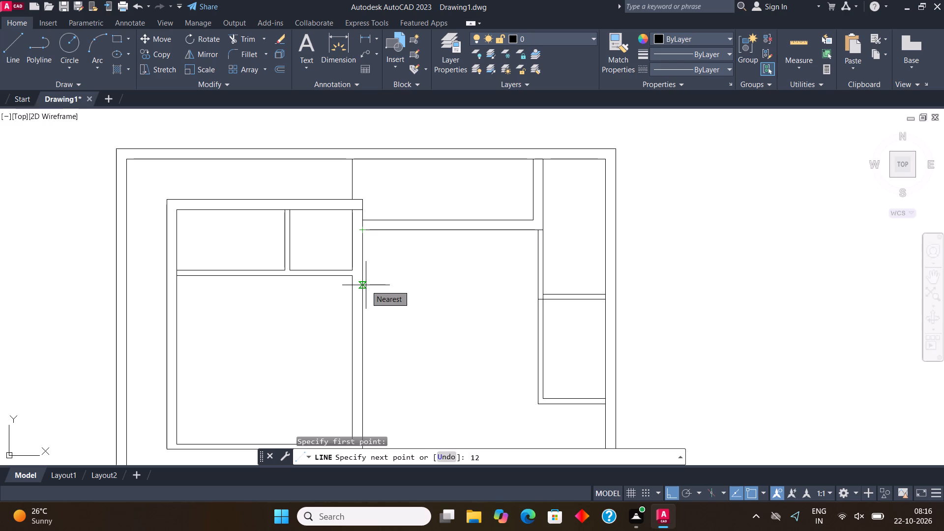
{"action": "key", "text": "apostrophe"}
{"action": "type", "text": "6\""}
{"action": "key", "text": "Return"}
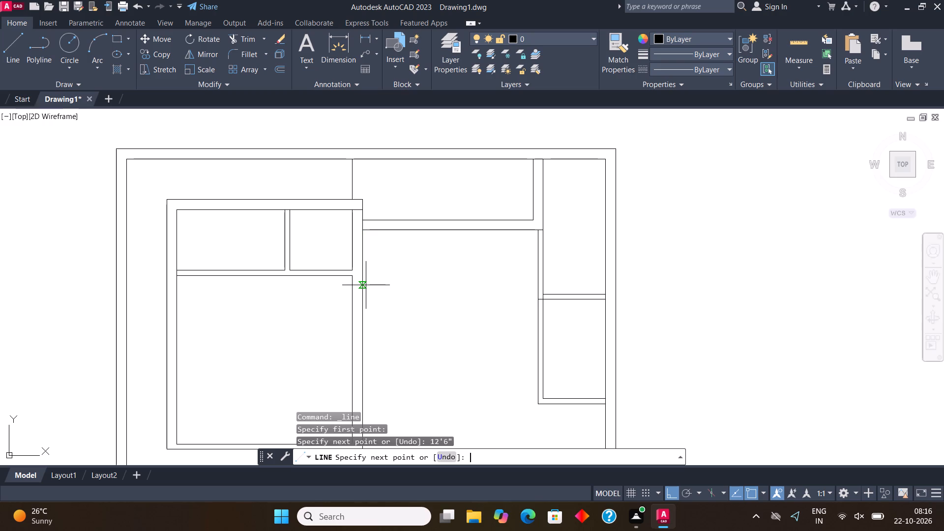
{"action": "scroll", "coordinate": [366, 285], "scroll_direction": "down", "scroll_amount": 2}
{"action": "scroll", "coordinate": [407, 338], "scroll_direction": "up", "scroll_amount": 2}
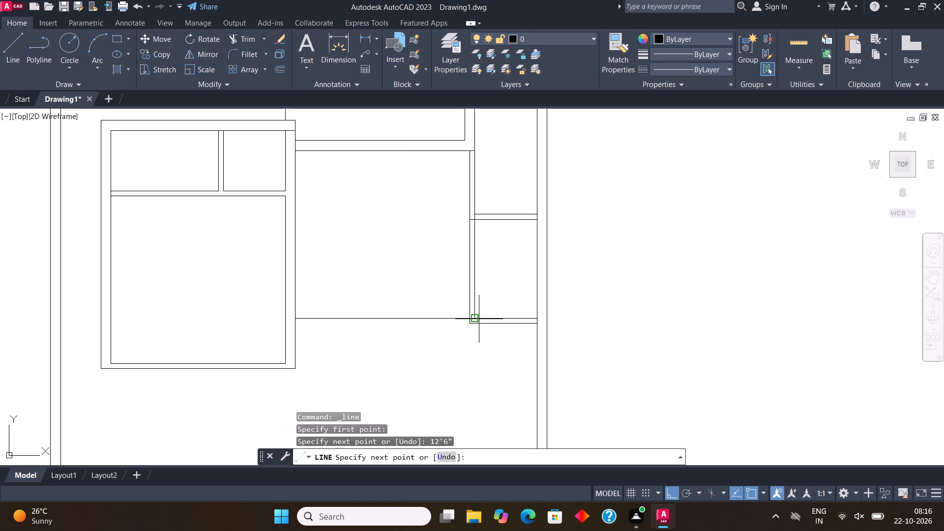
{"action": "scroll", "coordinate": [467, 322], "scroll_direction": "up", "scroll_amount": 2}
{"action": "left_click", "coordinate": [469, 314]}
{"action": "scroll", "coordinate": [512, 300], "scroll_direction": "down", "scroll_amount": 2}
{"action": "key", "text": "Escape"}
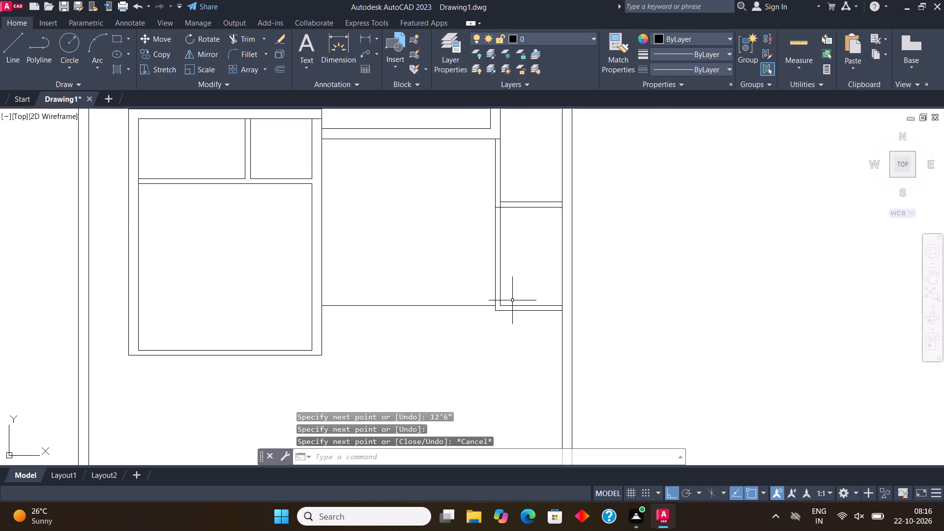
Move the lower line of the 7'4.5" room's bottom partition 4.5" further down.
{"action": "scroll", "coordinate": [520, 304], "scroll_direction": "down", "scroll_amount": 2}
{"action": "scroll", "coordinate": [518, 306], "scroll_direction": "up", "scroll_amount": 2}
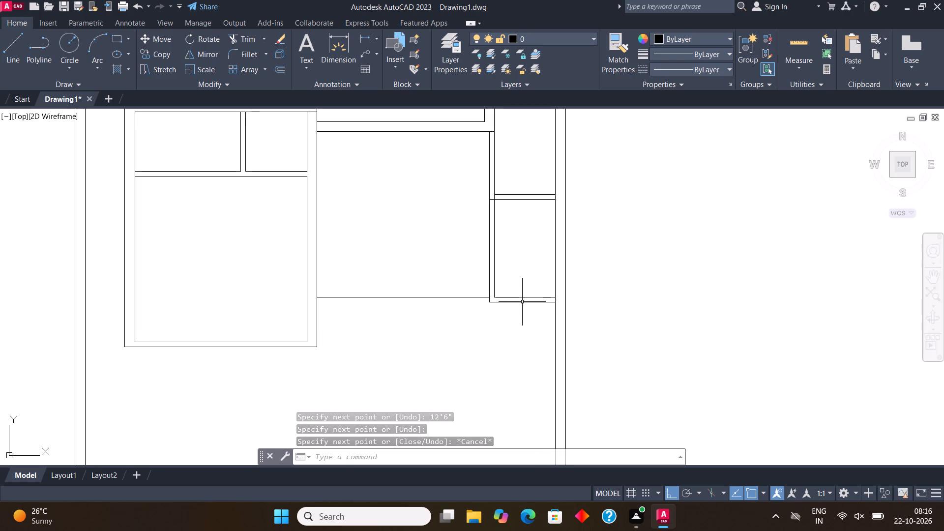
{"action": "left_click", "coordinate": [523, 302]}
{"action": "scroll", "coordinate": [523, 302], "scroll_direction": "up", "scroll_amount": 3}
{"action": "left_click", "coordinate": [516, 303]}
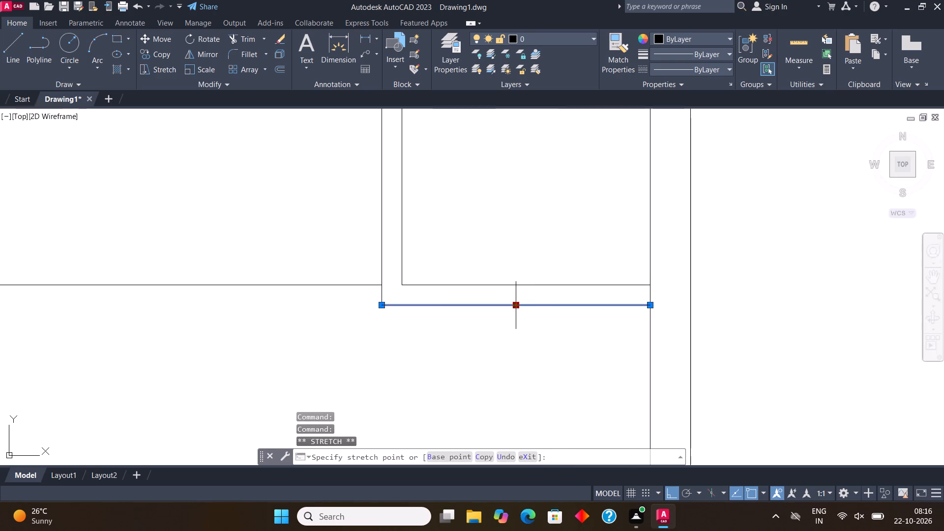
{"action": "type", "text": "4.5\""}
{"action": "key", "text": "Return"}
{"action": "key", "text": "Escape"}
{"action": "scroll", "coordinate": [512, 311], "scroll_direction": "down", "scroll_amount": 4}
{"action": "scroll", "coordinate": [447, 327], "scroll_direction": "up", "scroll_amount": 2}
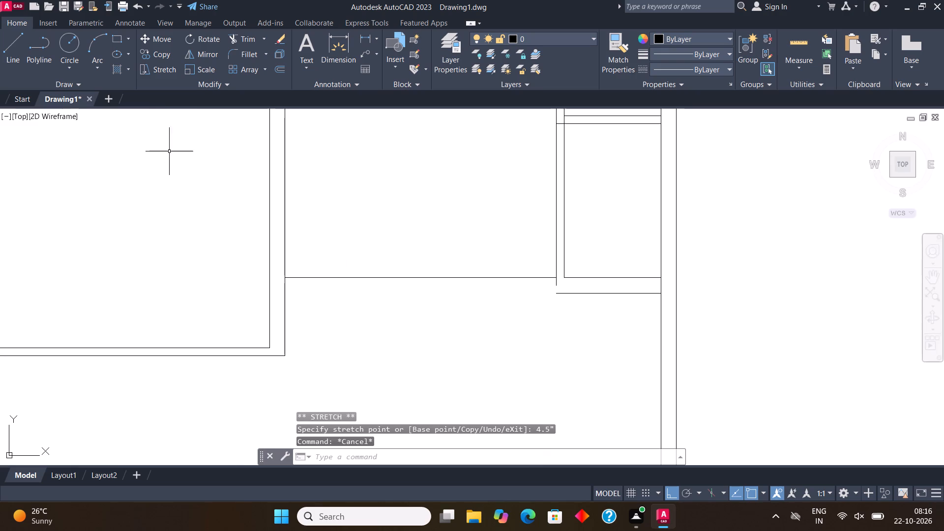
Draw a line from the left end of the moved wall line across to the left room's outer wall.
{"action": "left_click", "coordinate": [9, 43]}
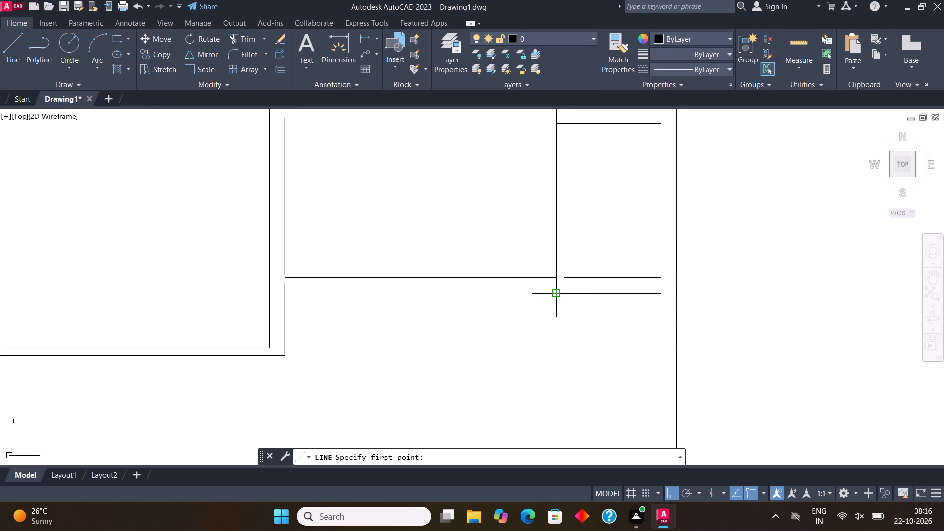
{"action": "left_click", "coordinate": [559, 293]}
{"action": "left_click", "coordinate": [288, 296]}
{"action": "key", "text": "Escape"}
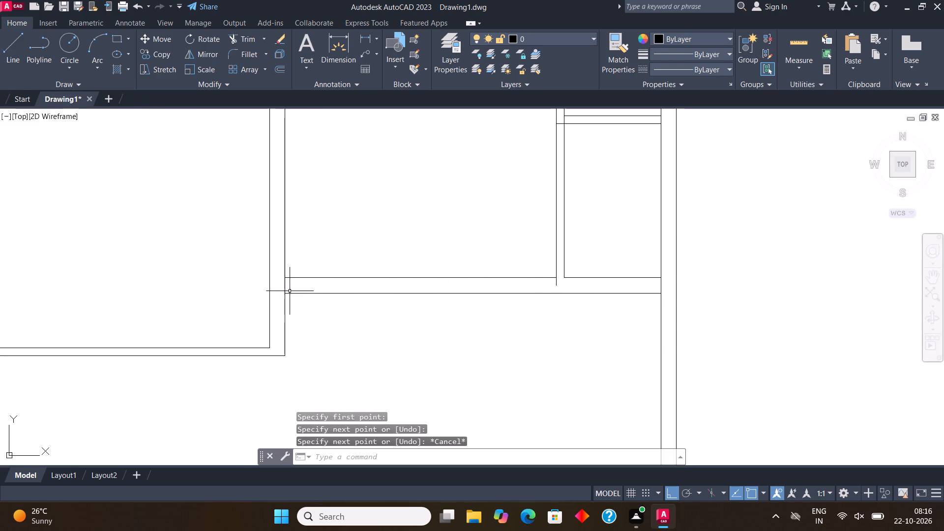
Trim the short stub of the vertical partition line that projects into the new horizontal wall.
{"action": "left_click", "coordinate": [244, 39]}
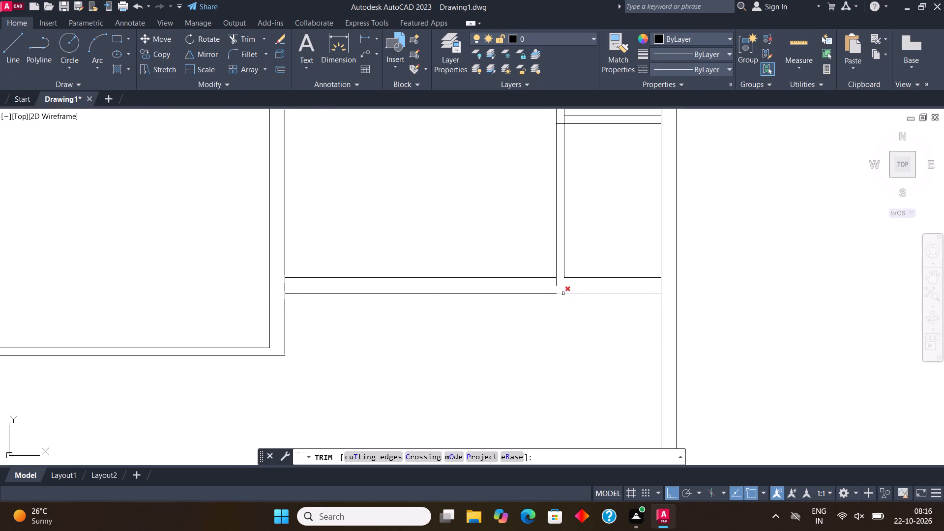
{"action": "left_click", "coordinate": [556, 284]}
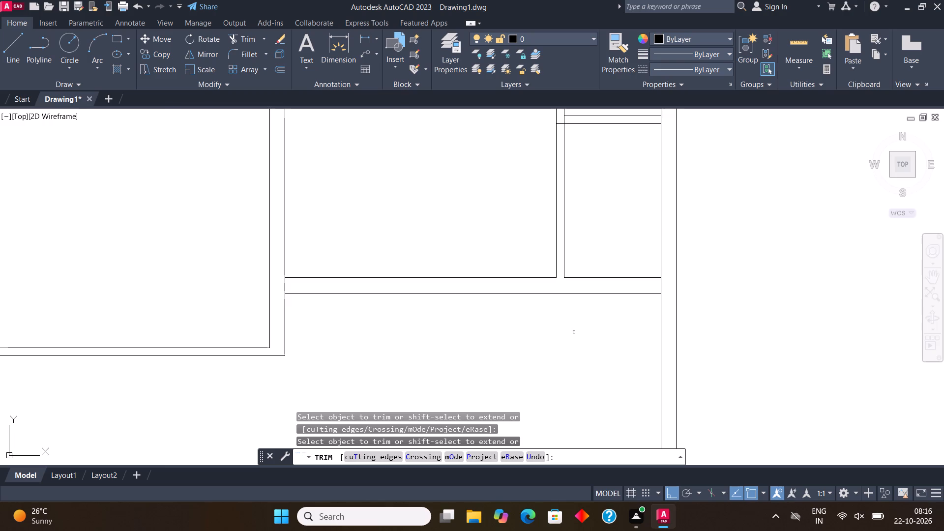
{"action": "scroll", "coordinate": [574, 332], "scroll_direction": "down", "scroll_amount": 4}
{"action": "key", "text": "Escape"}
From the lower wall's right end, draw lines 12' down, 21'7.5" left, and up to the left room's bottom wall.
{"action": "middle_click_drag", "start_coordinate": [580, 350], "coordinate": [597, 310]}
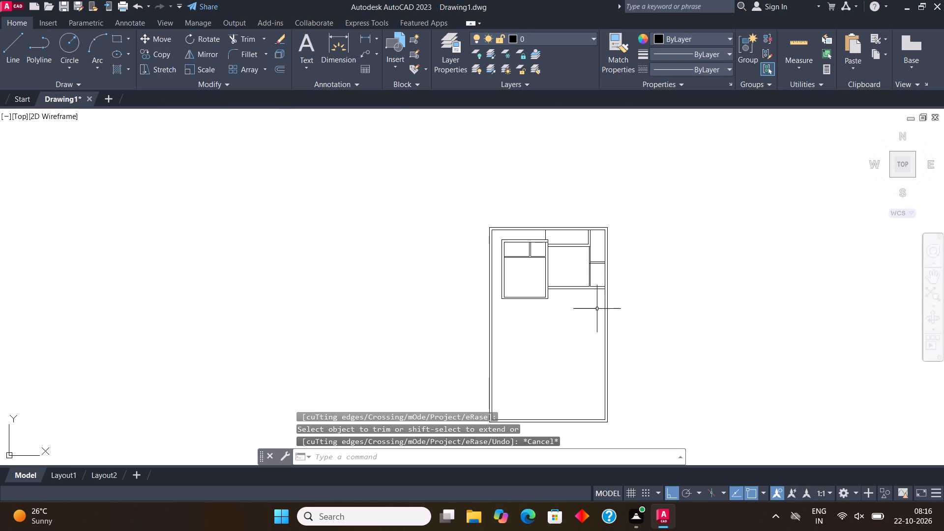
{"action": "left_click", "coordinate": [11, 52]}
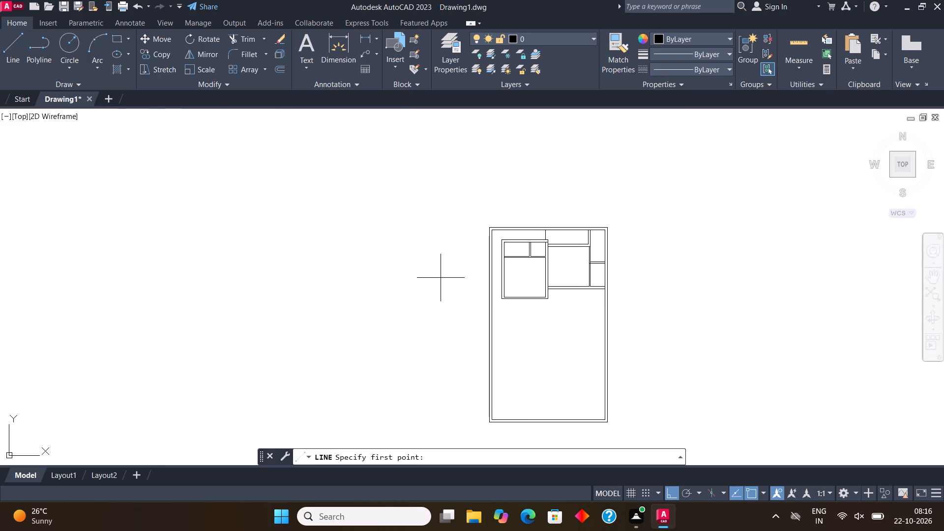
{"action": "scroll", "coordinate": [584, 316], "scroll_direction": "up", "scroll_amount": 3}
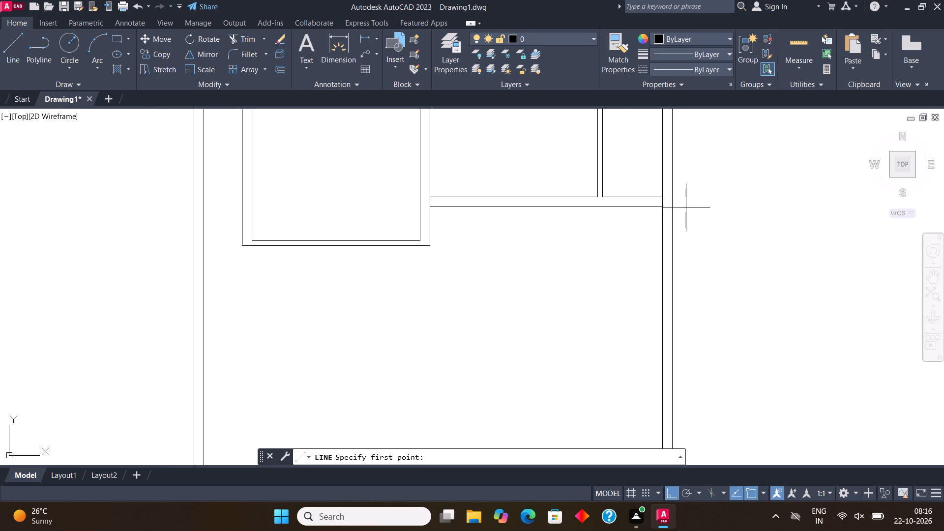
{"action": "left_click", "coordinate": [661, 205]}
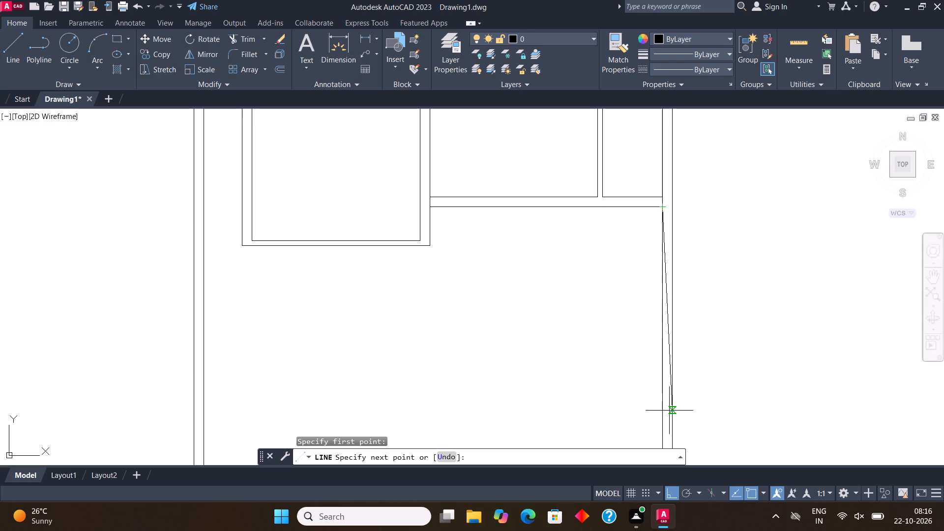
{"action": "type", "text": "12'"}
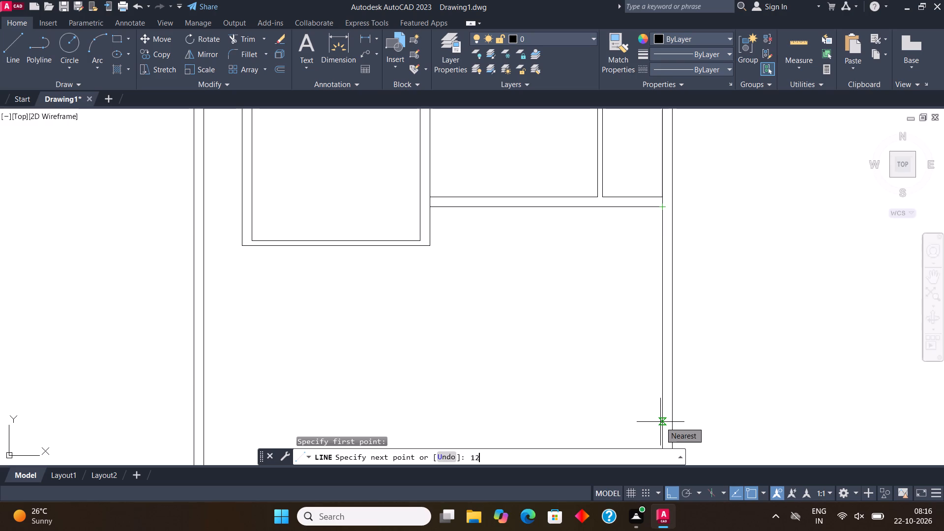
{"action": "key", "text": "Return"}
{"action": "scroll", "coordinate": [664, 429], "scroll_direction": "down", "scroll_amount": 4}
{"action": "middle_click_drag", "start_coordinate": [573, 440], "coordinate": [553, 407]}
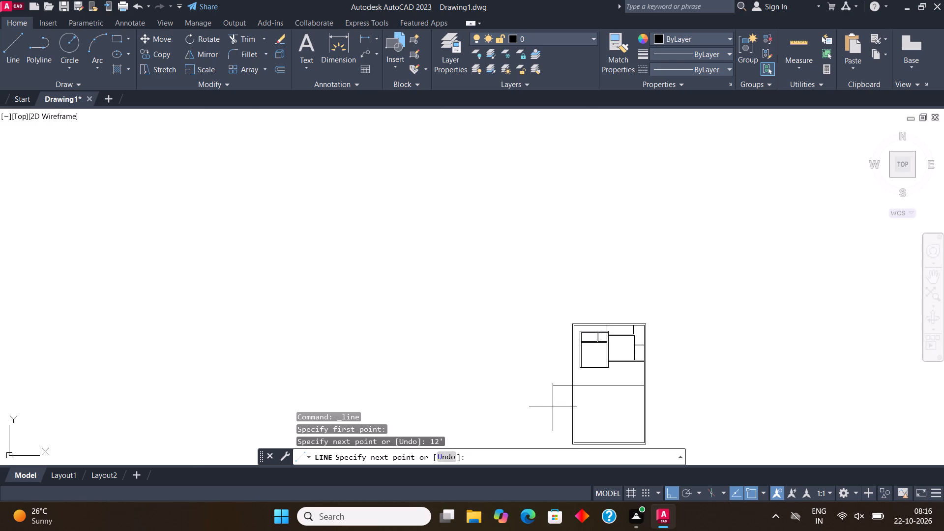
{"action": "scroll", "coordinate": [606, 393], "scroll_direction": "up", "scroll_amount": 2}
{"action": "type", "text": "21'"}
{"action": "type", "text": "7.5\""}
{"action": "key", "text": "Return"}
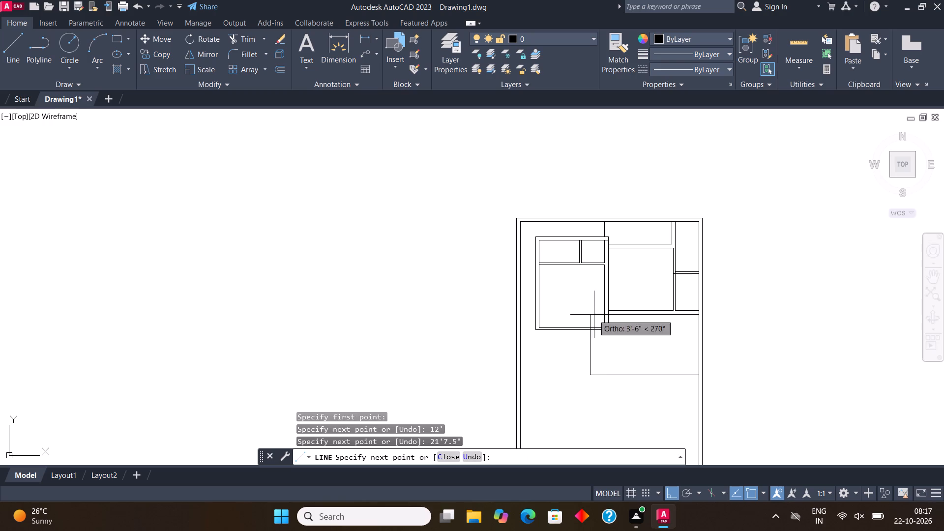
{"action": "scroll", "coordinate": [580, 334], "scroll_direction": "up", "scroll_amount": 3}
{"action": "left_click", "coordinate": [613, 324]}
{"action": "scroll", "coordinate": [551, 327], "scroll_direction": "down", "scroll_amount": 3}
{"action": "key", "text": "Escape"}
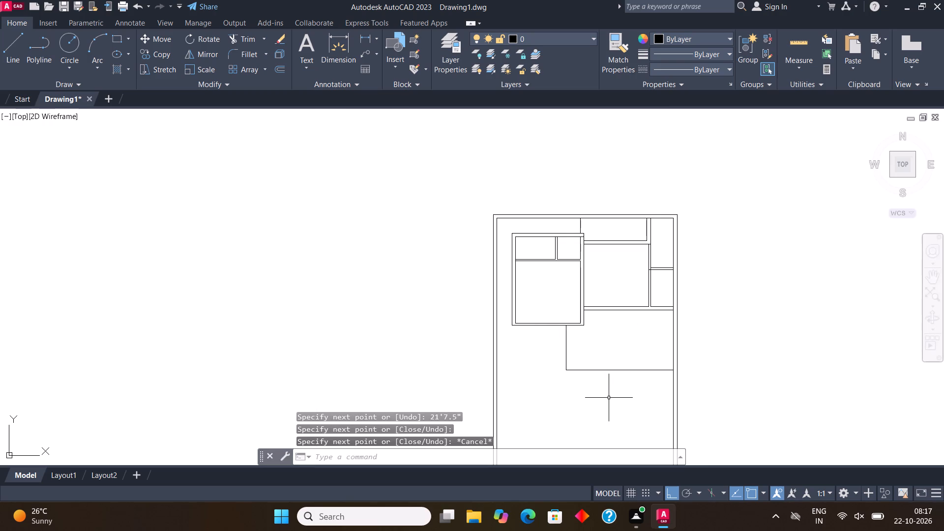
Offset the new room's bottom and left lines 9" outward to give its walls thickness.
{"action": "left_click", "coordinate": [578, 387]}
{"action": "left_click", "coordinate": [541, 344]}
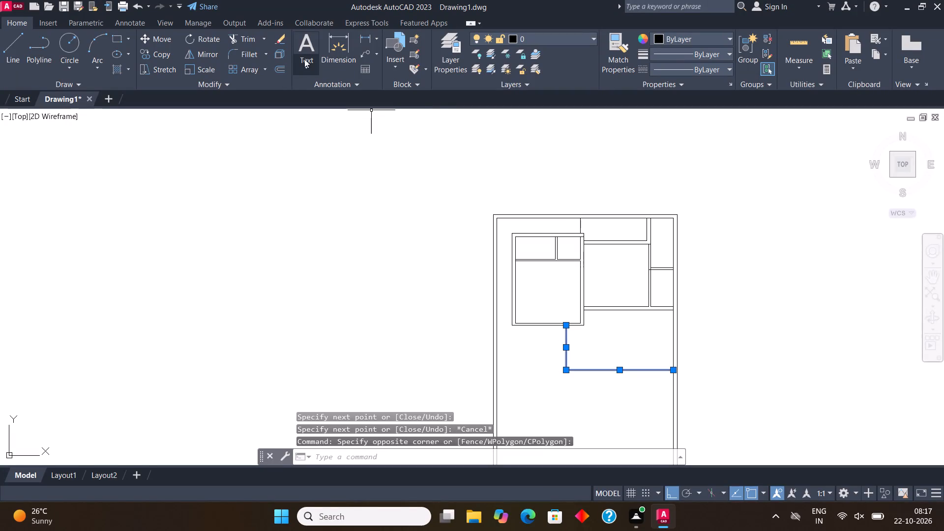
{"action": "left_click", "coordinate": [276, 68]}
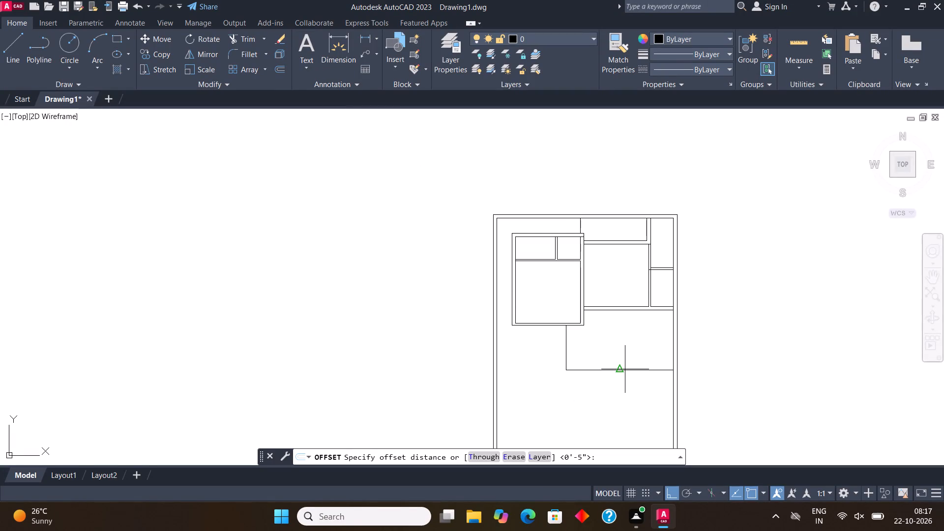
{"action": "left_click", "coordinate": [625, 368]}
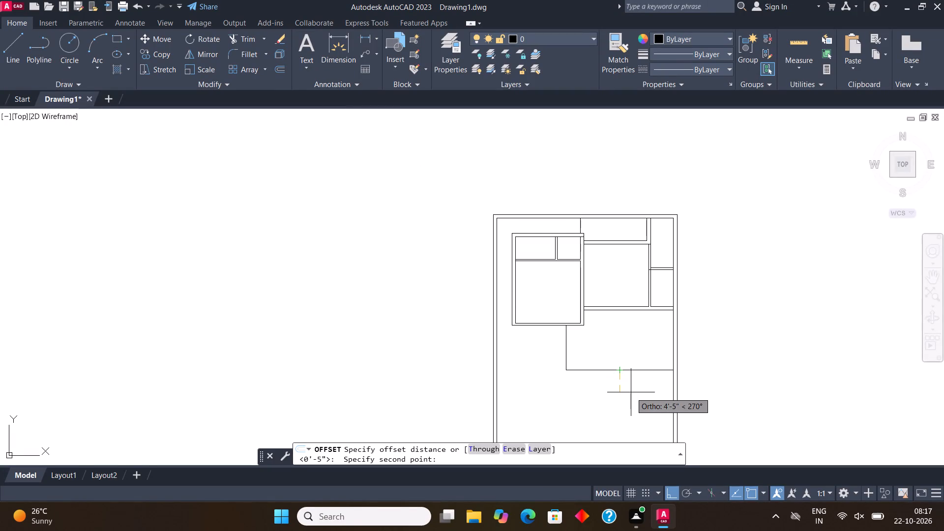
{"action": "type", "text": "9\""}
{"action": "key", "text": "Return"}
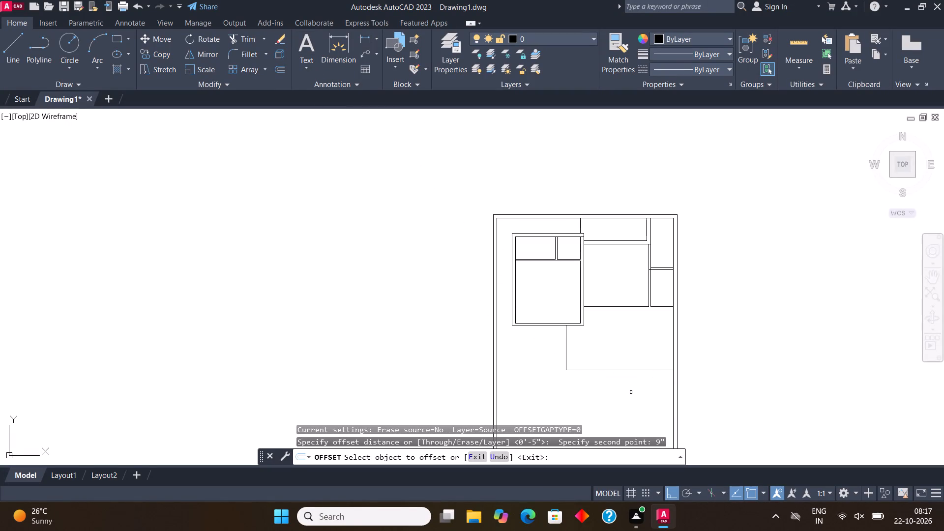
{"action": "left_click", "coordinate": [613, 371]}
{"action": "left_click", "coordinate": [616, 399]}
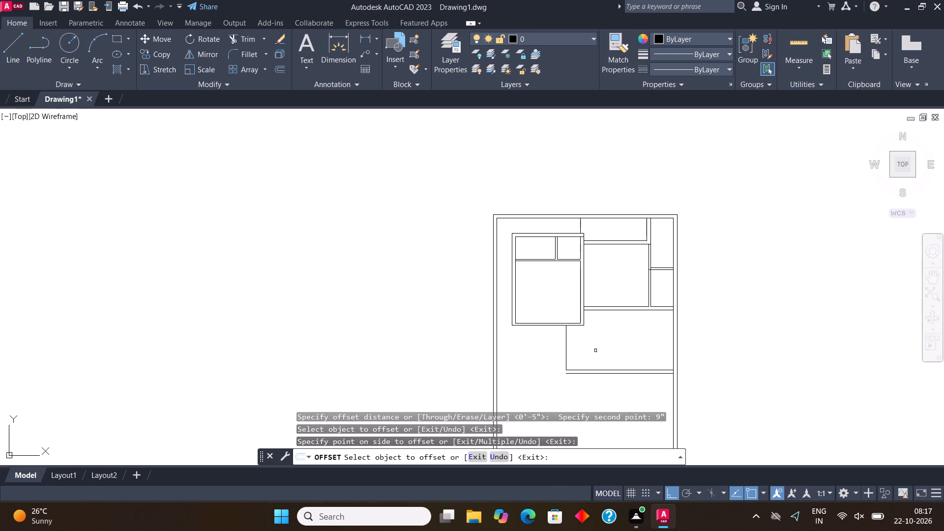
{"action": "left_click_drag", "start_coordinate": [566, 349], "coordinate": [560, 351]}
{"action": "left_click", "coordinate": [552, 353]}
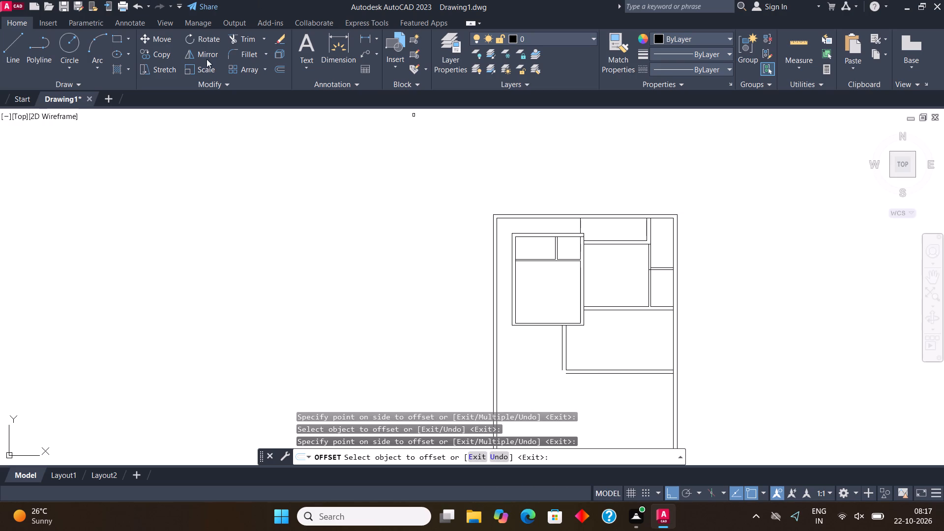
Fillet the two outer wall lines into a closed corner at the new room's lower left.
{"action": "left_click", "coordinate": [252, 50]}
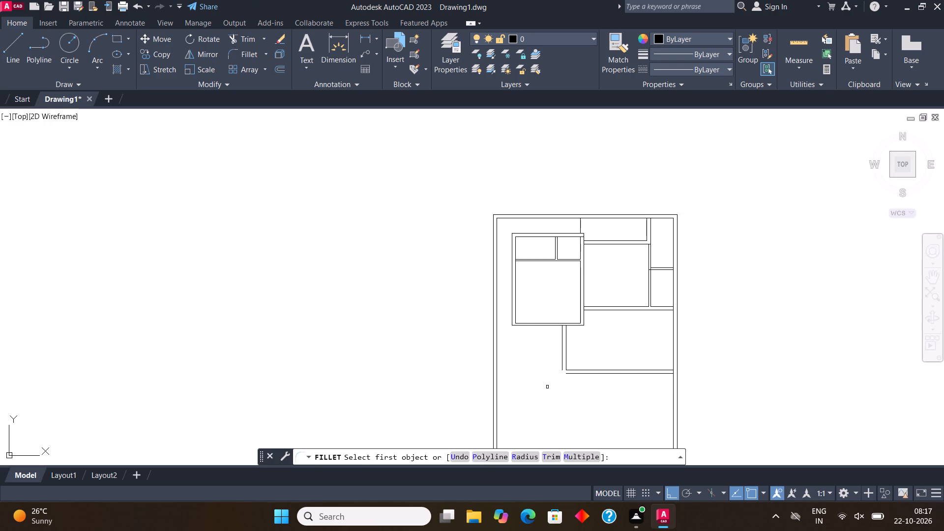
{"action": "left_click", "coordinate": [563, 349]}
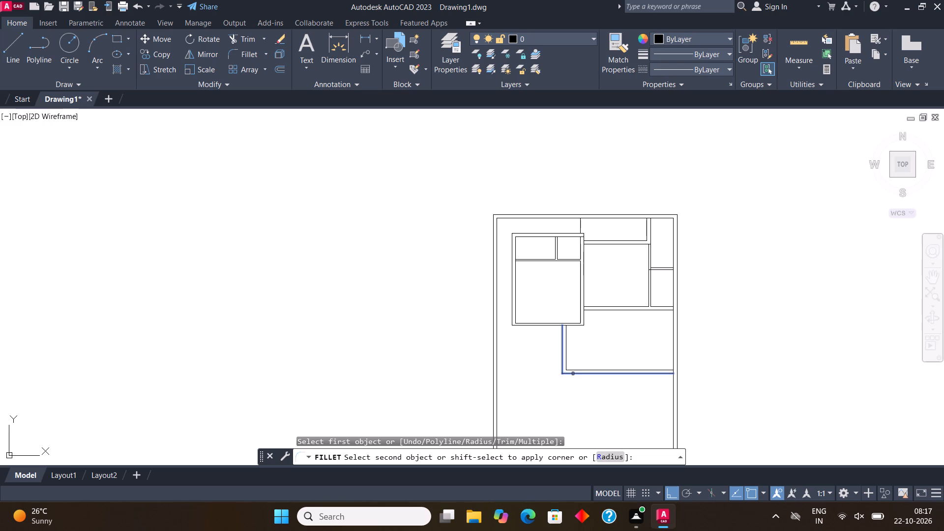
{"action": "left_click", "coordinate": [573, 374]}
From that room's lower right outer corner, draw lines 13' down, 16'9" left, and up to the wall above.
{"action": "middle_click_drag", "start_coordinate": [598, 376], "coordinate": [570, 313]}
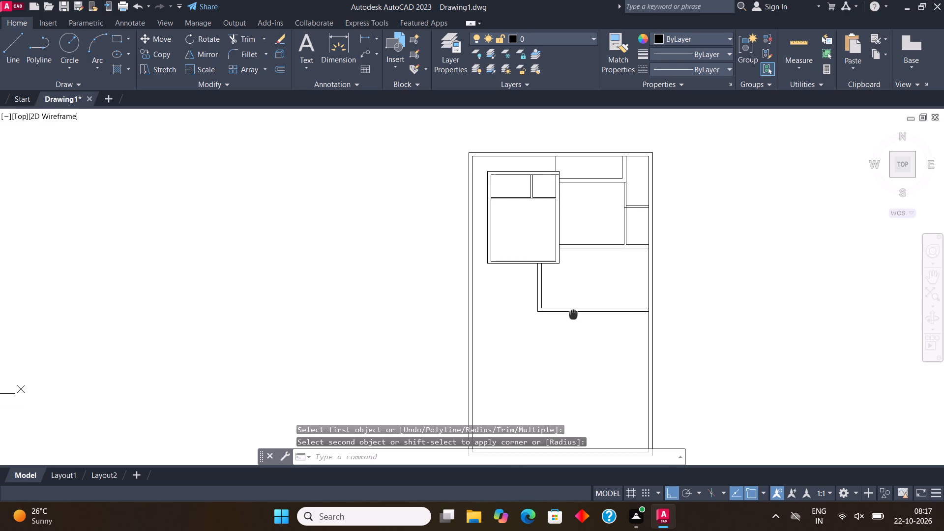
{"action": "middle_click_drag", "start_coordinate": [570, 313], "coordinate": [566, 310]}
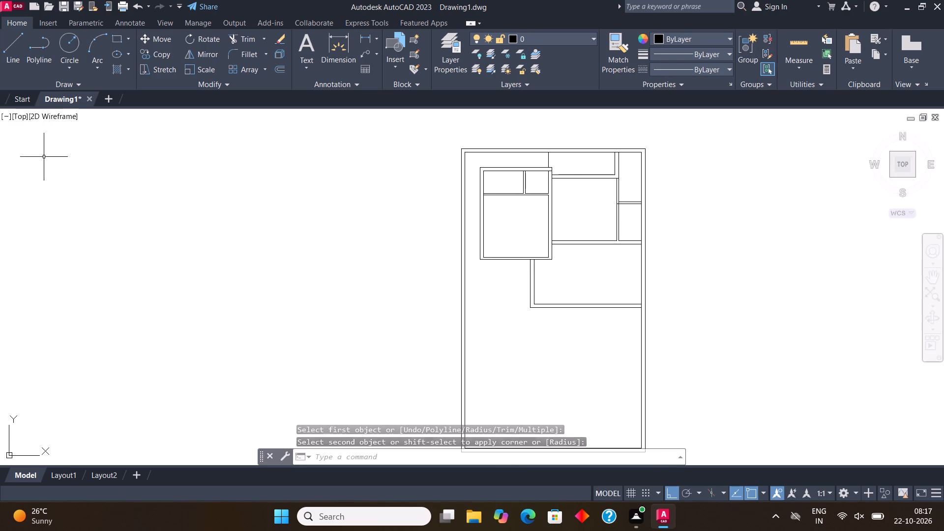
{"action": "left_click", "coordinate": [5, 47]}
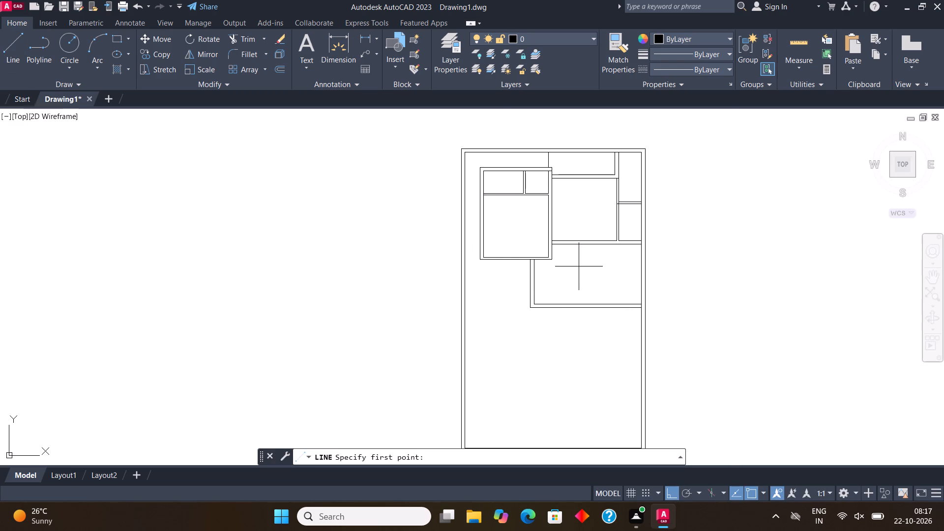
{"action": "scroll", "coordinate": [581, 266], "scroll_direction": "up", "scroll_amount": 2}
{"action": "scroll", "coordinate": [647, 295], "scroll_direction": "down", "scroll_amount": 2}
{"action": "scroll", "coordinate": [675, 335], "scroll_direction": "up", "scroll_amount": 2}
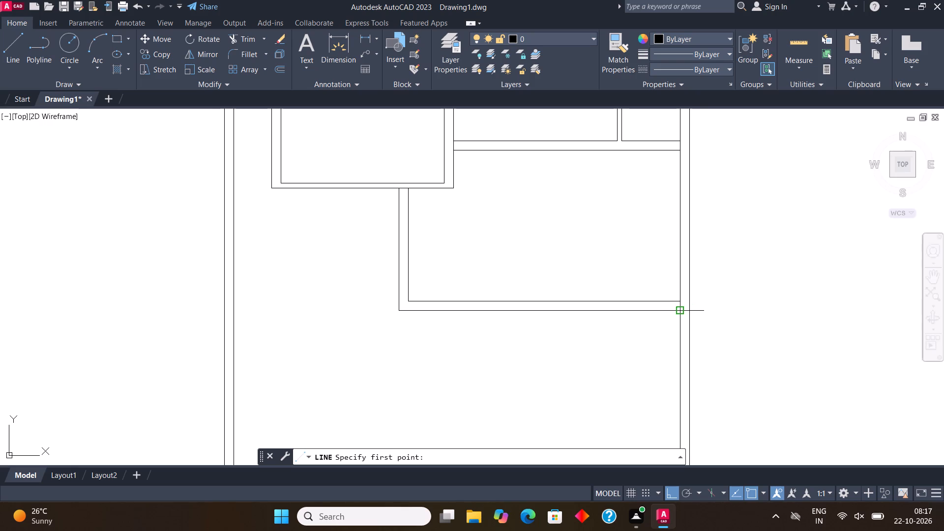
{"action": "left_click", "coordinate": [682, 310]}
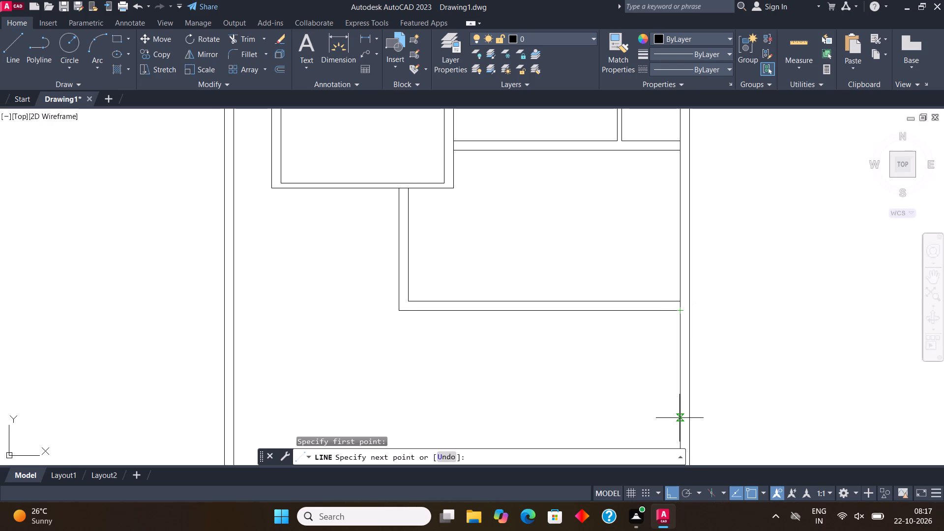
{"action": "type", "text": "13'"}
{"action": "key", "text": "Return"}
{"action": "scroll", "coordinate": [679, 418], "scroll_direction": "down", "scroll_amount": 4}
{"action": "middle_click_drag", "start_coordinate": [681, 421], "coordinate": [623, 314]}
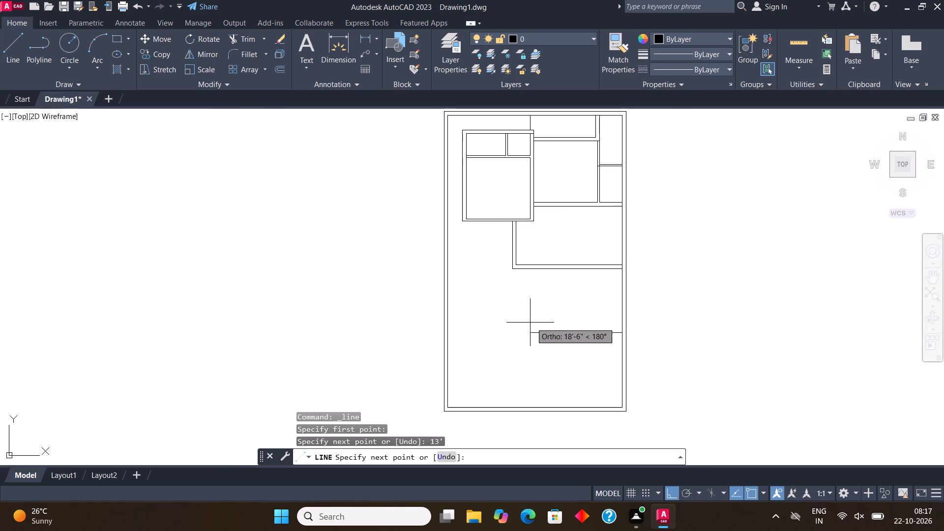
{"action": "type", "text": "16'"}
{"action": "type", "text": "9\""}
{"action": "key", "text": "Return"}
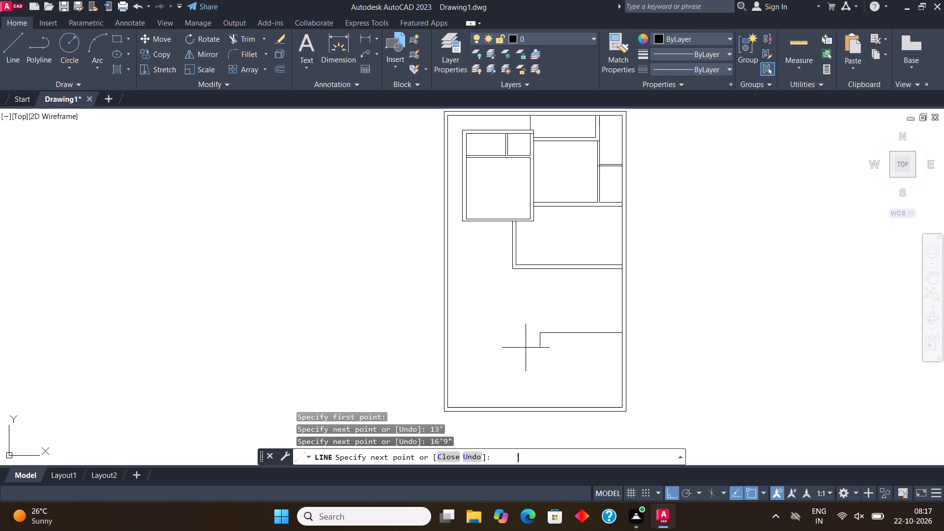
{"action": "left_click", "coordinate": [541, 269]}
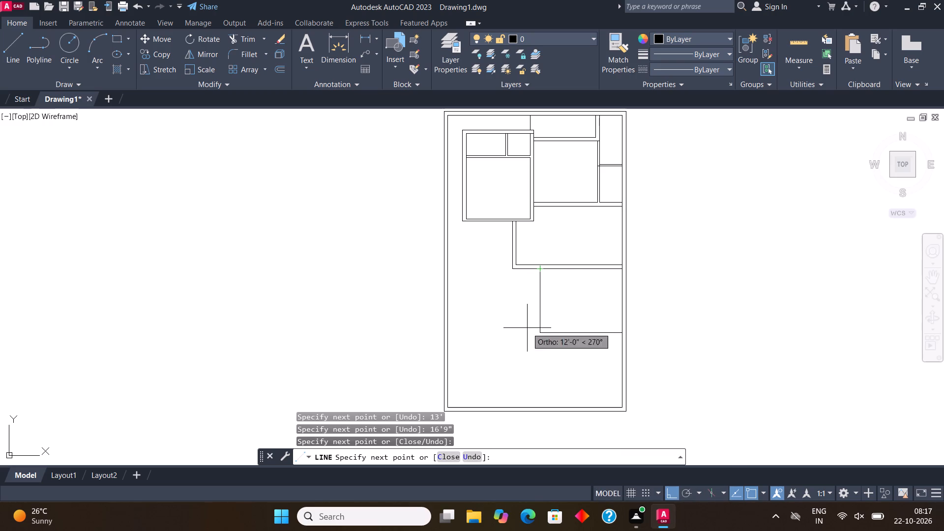
{"action": "key", "text": "Escape"}
Offset the 13' room's left and bottom lines 4.5" outward to form its partitions.
{"action": "left_click_drag", "start_coordinate": [557, 353], "coordinate": [553, 341]}
{"action": "left_click", "coordinate": [521, 299]}
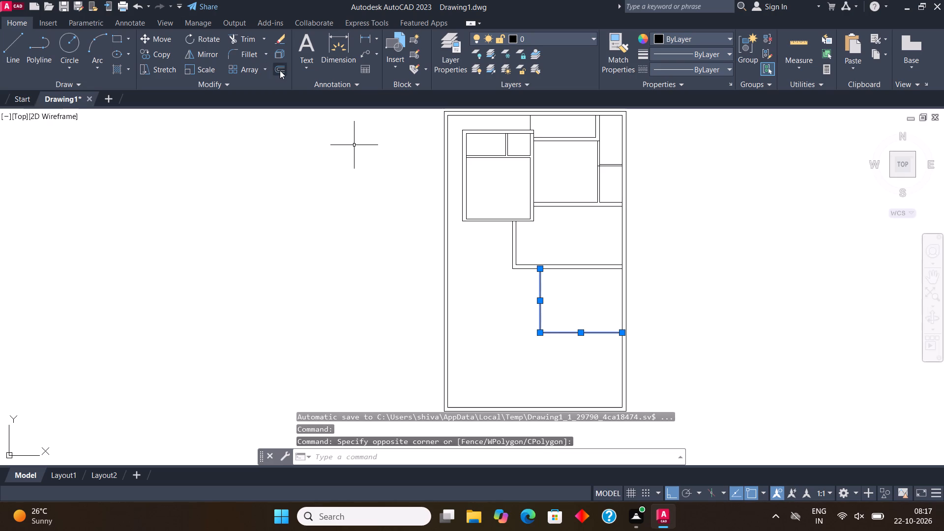
{"action": "left_click", "coordinate": [280, 70]}
{"action": "left_click", "coordinate": [535, 305]}
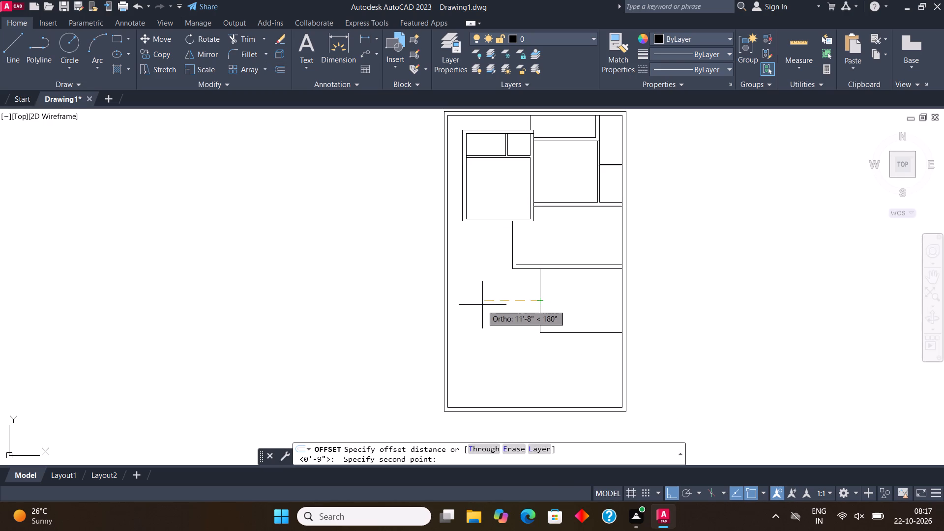
{"action": "type", "text": "4.5\""}
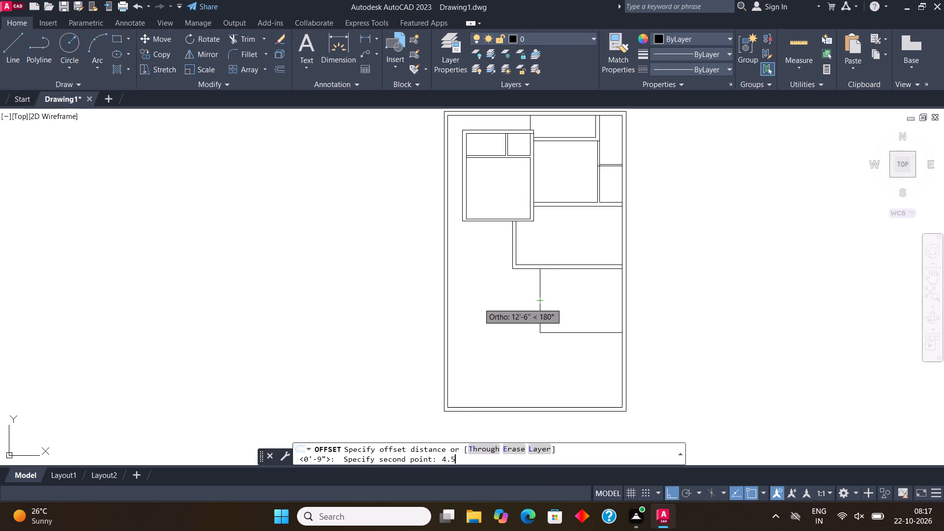
{"action": "key", "text": "Return"}
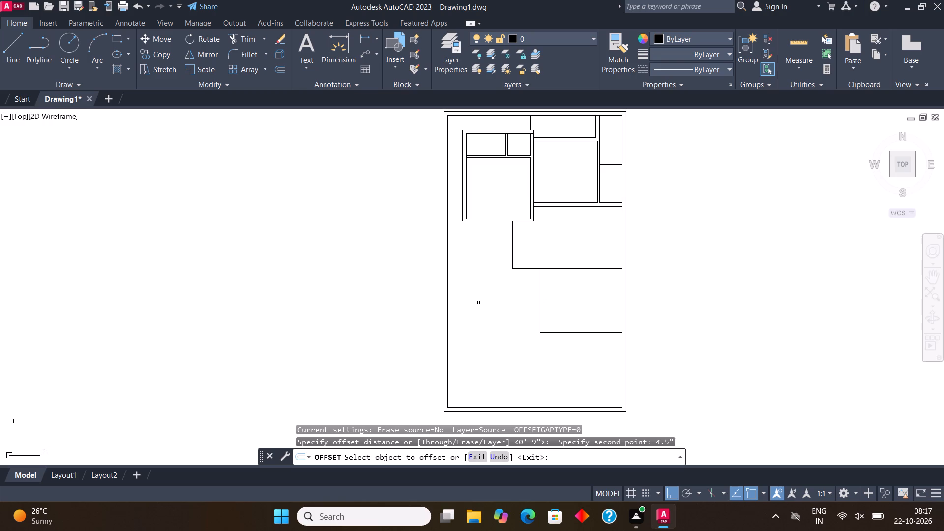
{"action": "left_click_drag", "start_coordinate": [540, 300], "coordinate": [534, 300]}
{"action": "left_click", "coordinate": [519, 305]}
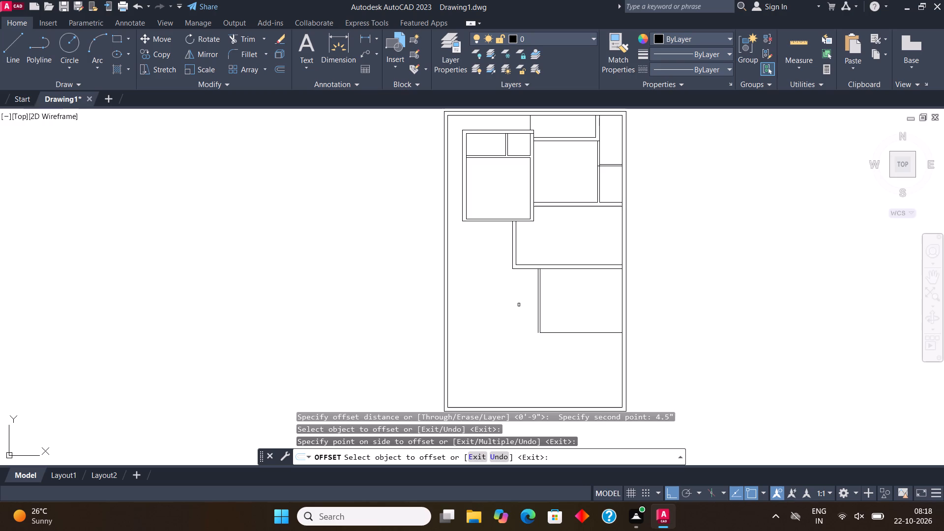
{"action": "left_click", "coordinate": [587, 333]}
{"action": "left_click", "coordinate": [587, 346]}
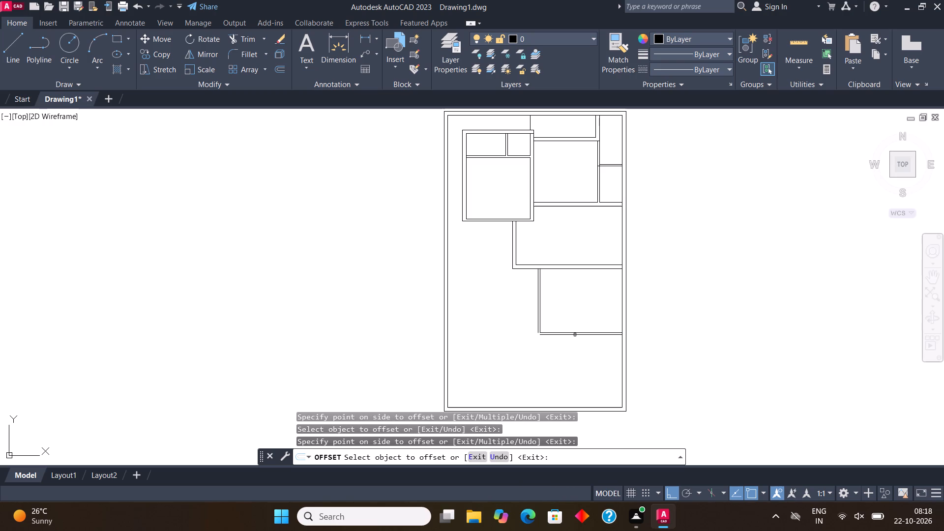
{"action": "key", "text": "Escape"}
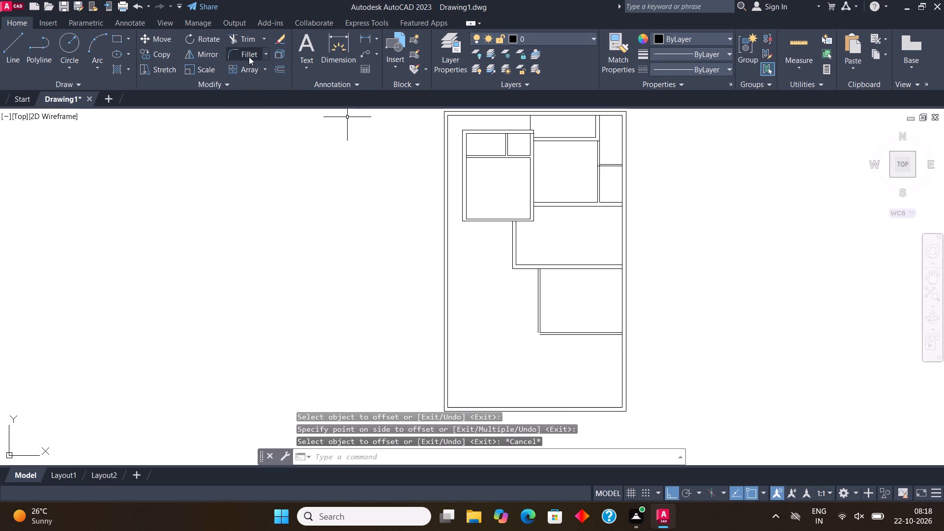
Shift the 13' room's outer bottom line 4.5" further down and its outer left line 4.5" further left.
{"action": "middle_click_drag", "start_coordinate": [524, 286], "coordinate": [523, 286]}
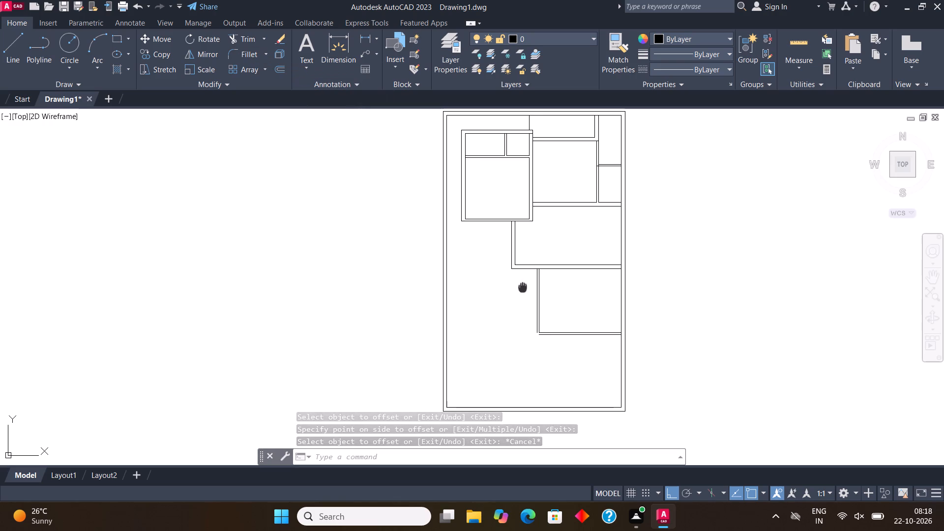
{"action": "middle_click_drag", "start_coordinate": [523, 286], "coordinate": [497, 304]}
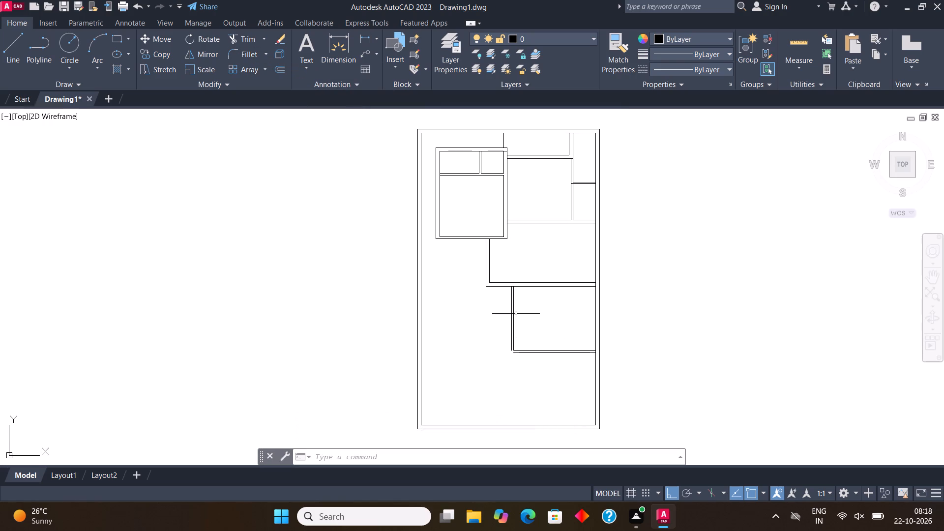
{"action": "scroll", "coordinate": [522, 352], "scroll_direction": "up", "scroll_amount": 2}
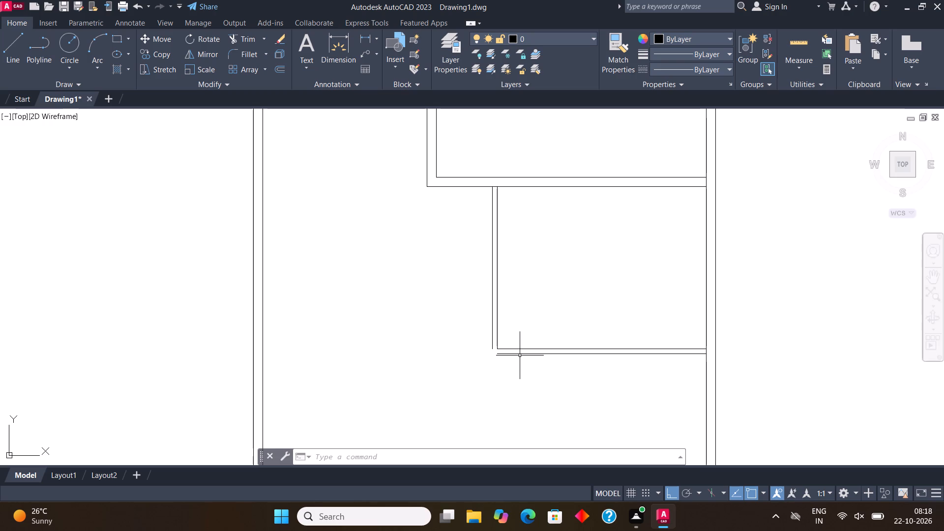
{"action": "left_click", "coordinate": [520, 355]}
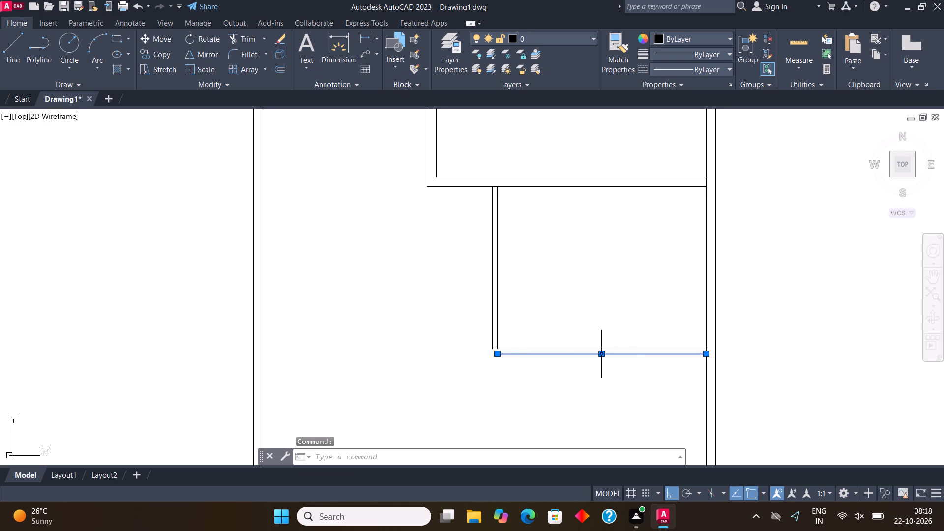
{"action": "left_click", "coordinate": [600, 354]}
{"action": "type", "text": "4.5\""}
{"action": "key", "text": "Return"}
{"action": "key", "text": "Escape"}
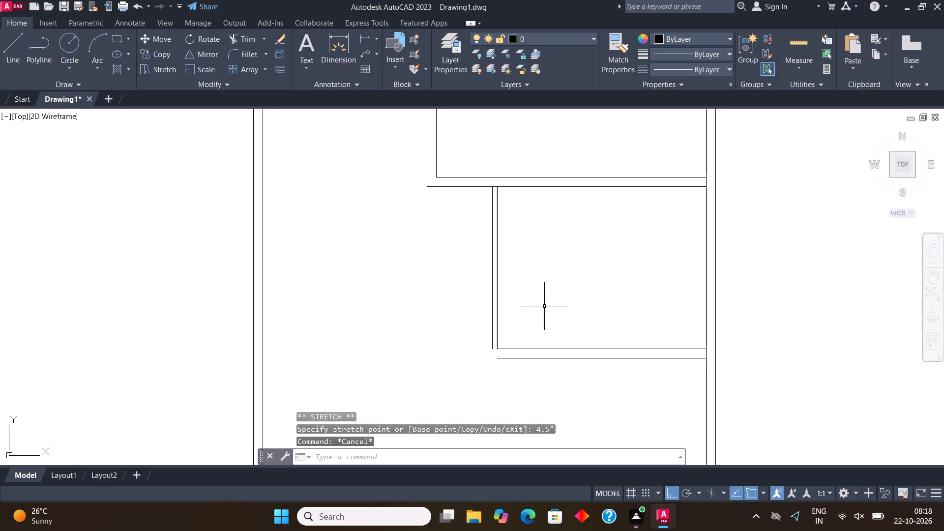
{"action": "left_click", "coordinate": [493, 278]}
{"action": "left_click", "coordinate": [491, 269]}
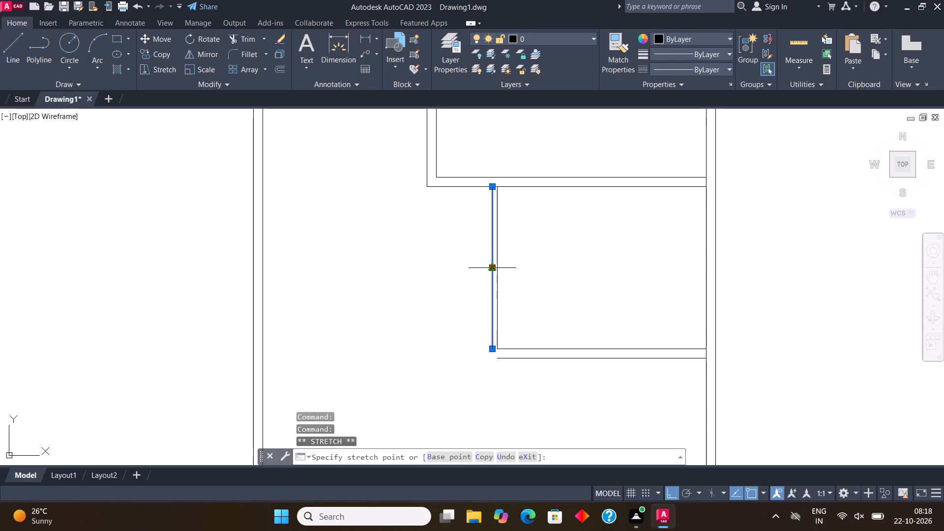
{"action": "type", "text": "4.5\""}
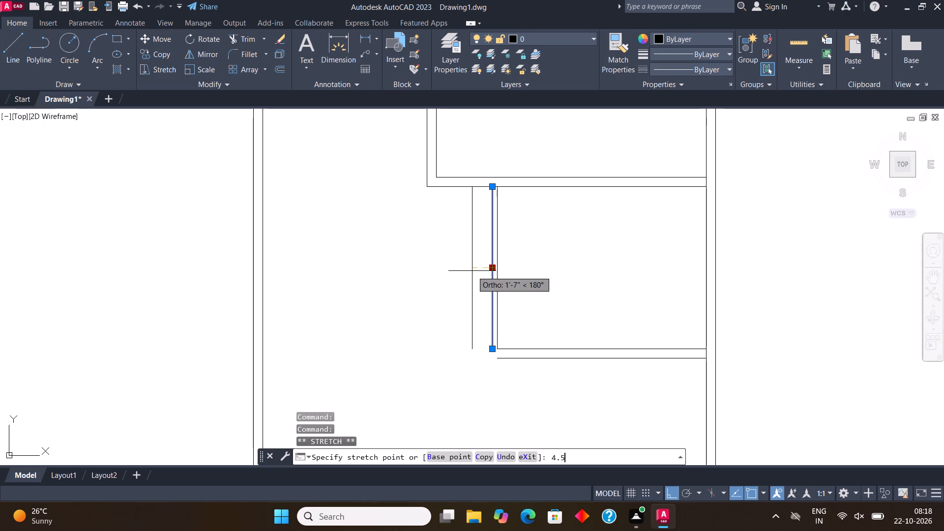
{"action": "key", "text": "Return"}
{"action": "key", "text": "Escape"}
Fillet the 13' room's outer bottom and outer left lines into a closed lower left corner.
{"action": "middle_click_drag", "start_coordinate": [434, 282], "coordinate": [416, 270]}
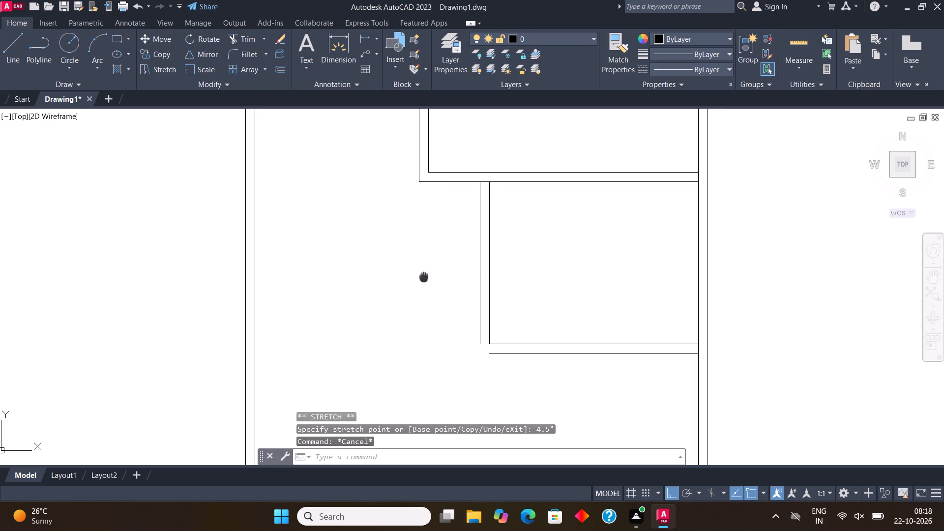
{"action": "middle_click_drag", "start_coordinate": [416, 270], "coordinate": [409, 264]}
{"action": "left_click", "coordinate": [244, 50]}
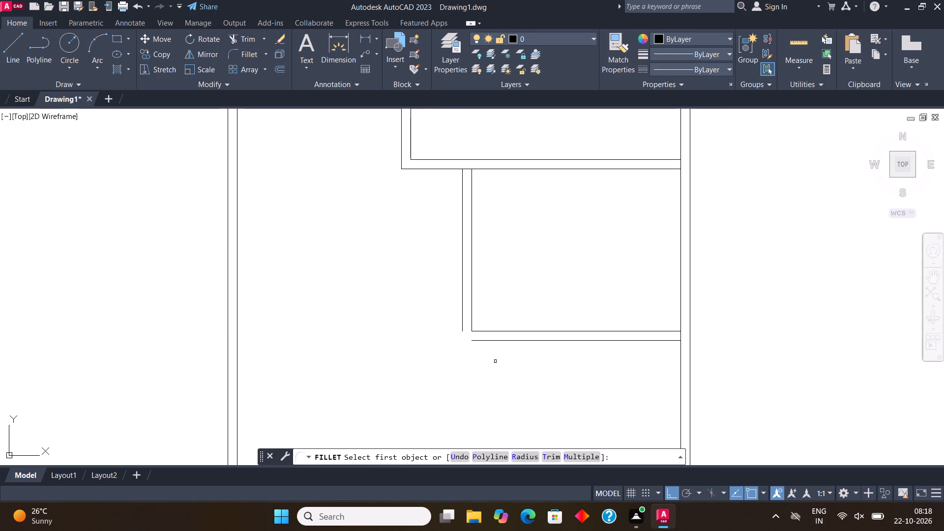
{"action": "left_click", "coordinate": [502, 340]}
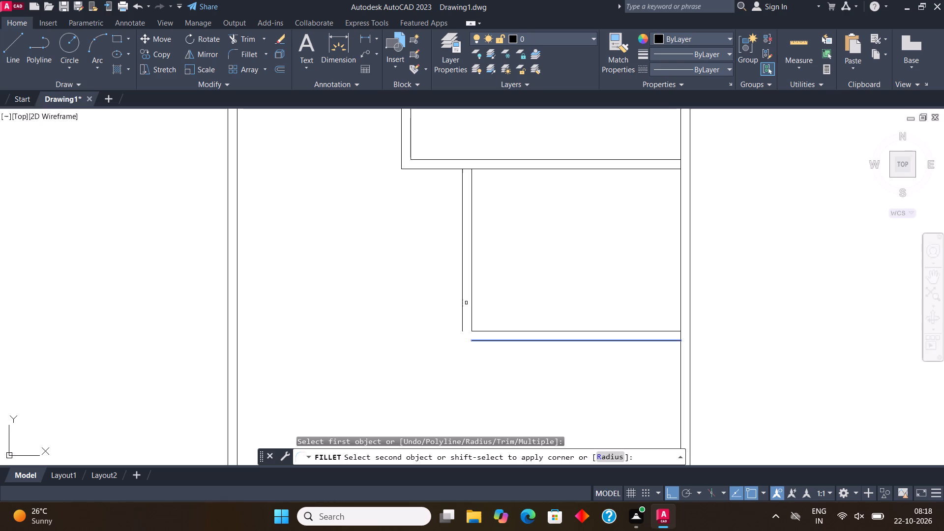
{"action": "left_click", "coordinate": [463, 295]}
From the top of the 12' room's outer left wall line, draw lines 9'4.5" left, 9' down, and right to that wall.
{"action": "scroll", "coordinate": [512, 340], "scroll_direction": "down", "scroll_amount": 2}
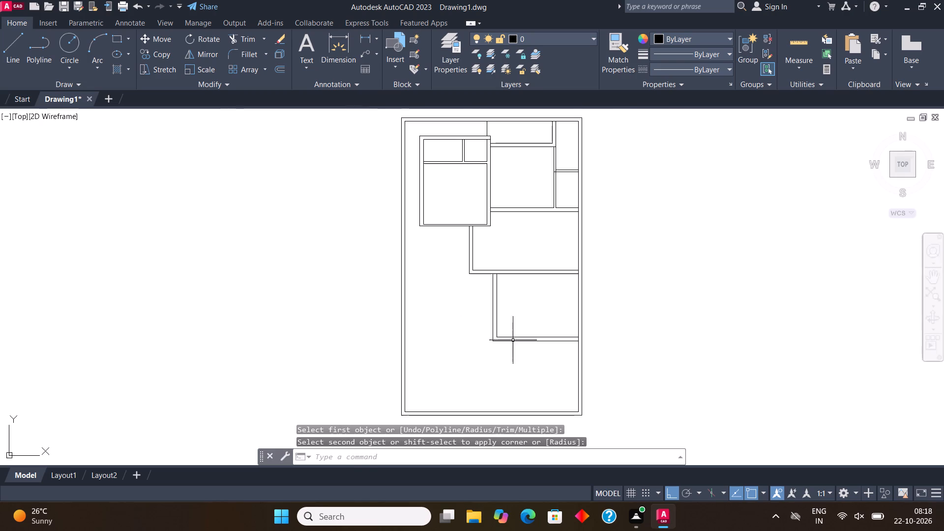
{"action": "middle_click_drag", "start_coordinate": [514, 337], "coordinate": [505, 279]}
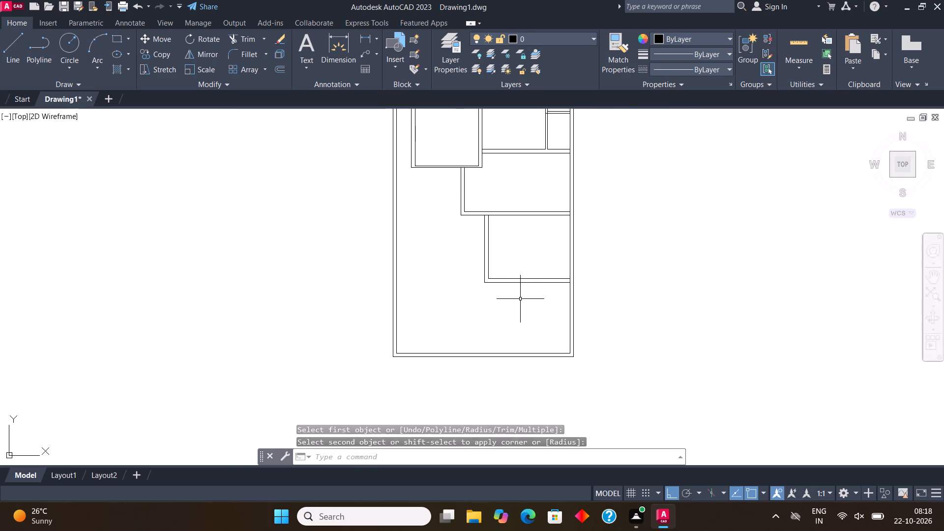
{"action": "scroll", "coordinate": [463, 346], "scroll_direction": "down", "scroll_amount": 4}
{"action": "scroll", "coordinate": [454, 318], "scroll_direction": "up", "scroll_amount": 4}
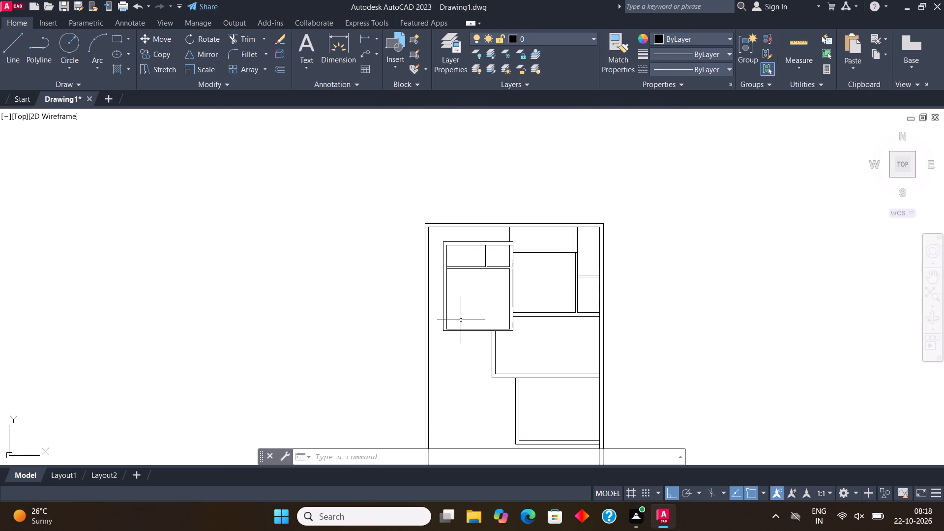
{"action": "middle_click_drag", "start_coordinate": [471, 328], "coordinate": [485, 324]}
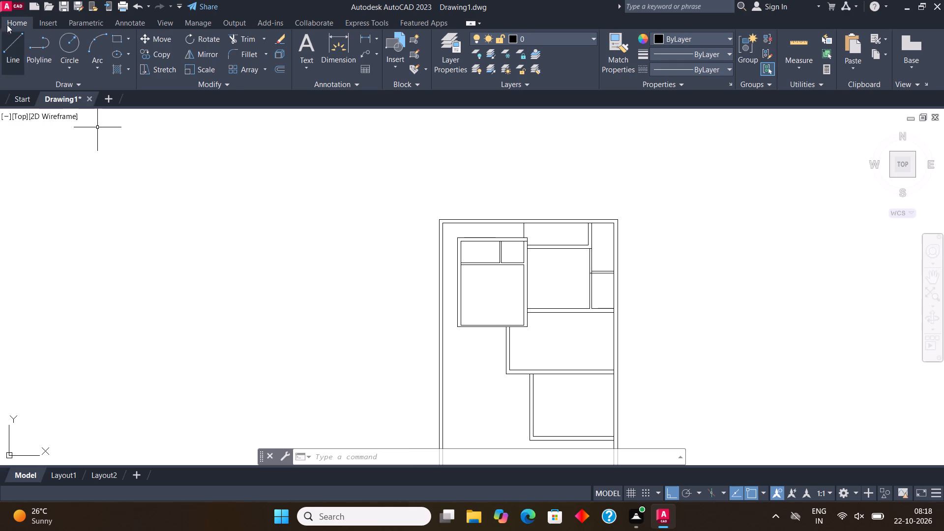
{"action": "left_click", "coordinate": [14, 48]}
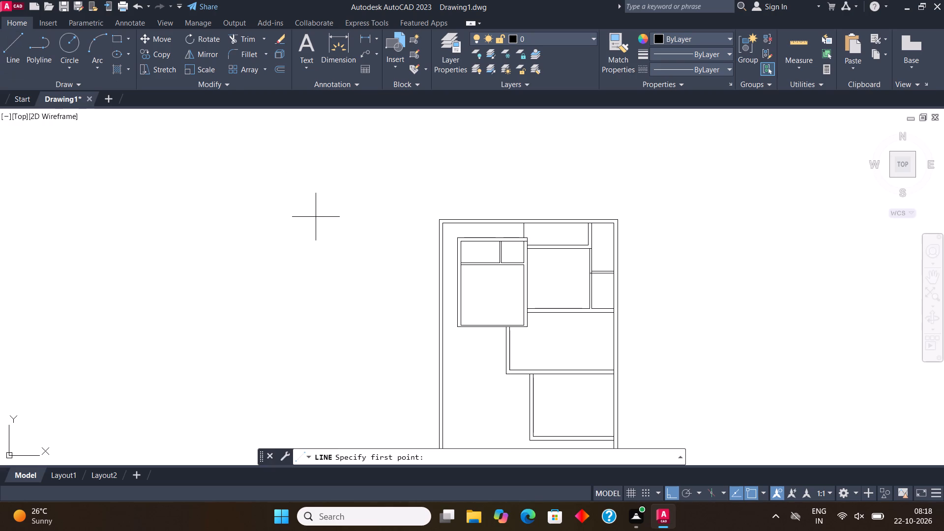
{"action": "scroll", "coordinate": [497, 324], "scroll_direction": "up", "scroll_amount": 2}
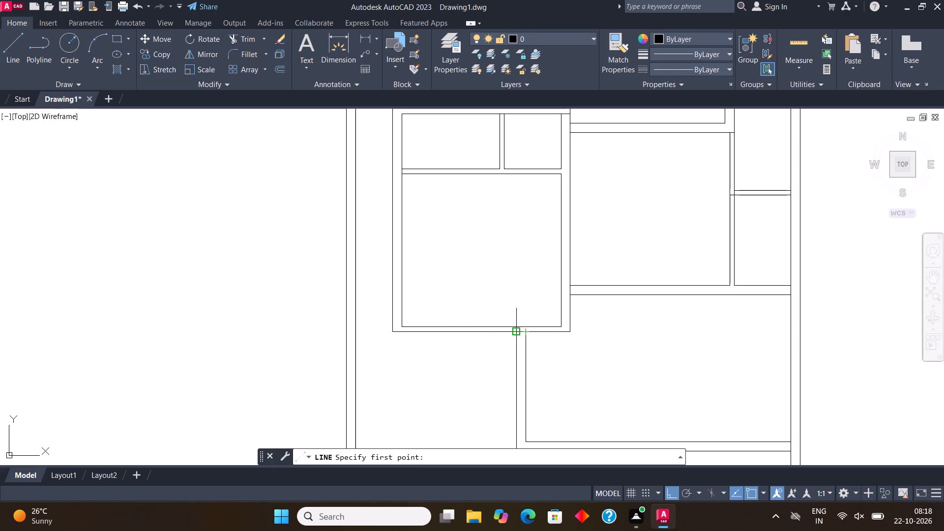
{"action": "left_click", "coordinate": [515, 333]}
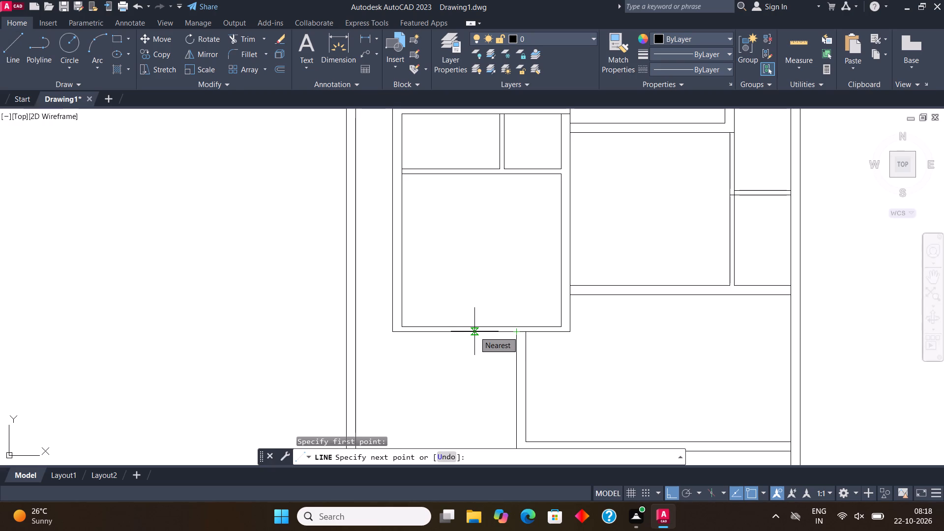
{"action": "key", "text": "9"}
{"action": "type", "text": "'4.5\""}
{"action": "key", "text": "Return"}
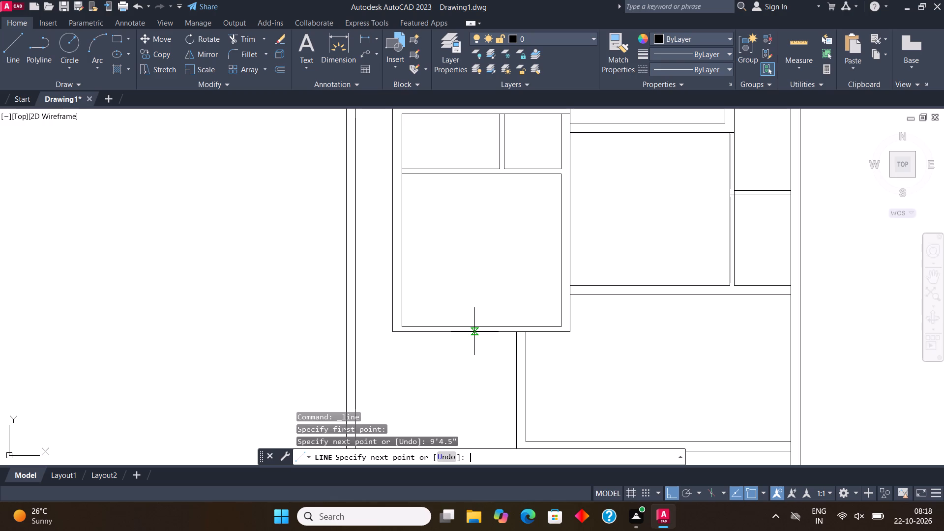
{"action": "middle_click_drag", "start_coordinate": [427, 379], "coordinate": [436, 320]}
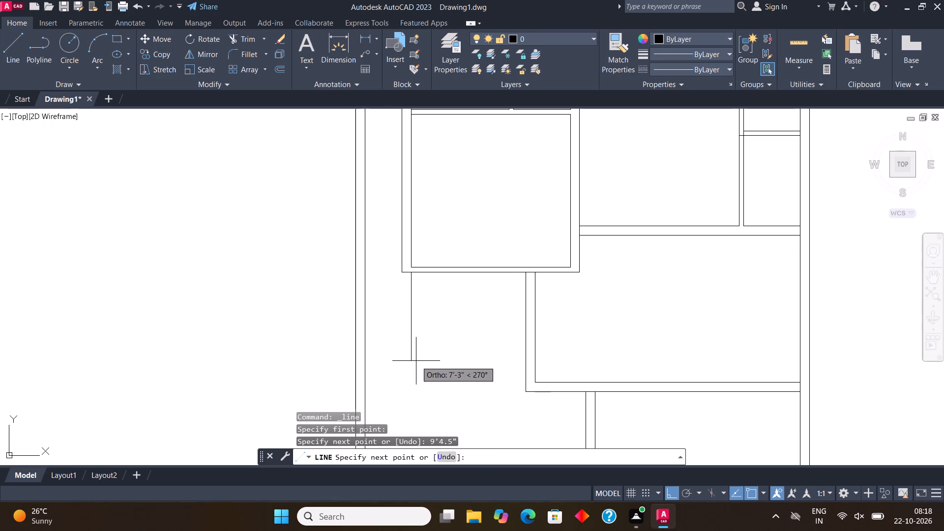
{"action": "type", "text": "9'"}
{"action": "key", "text": "Return"}
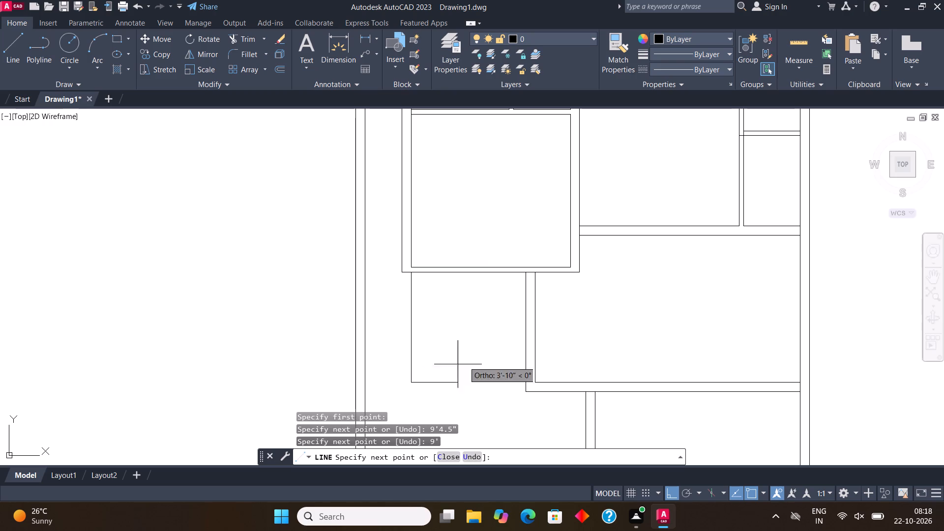
{"action": "left_click", "coordinate": [522, 383]}
{"action": "key", "text": "Escape"}
Offset the 9' room's left and bottom lines 9" outward to give its walls thickness.
{"action": "left_click", "coordinate": [436, 394]}
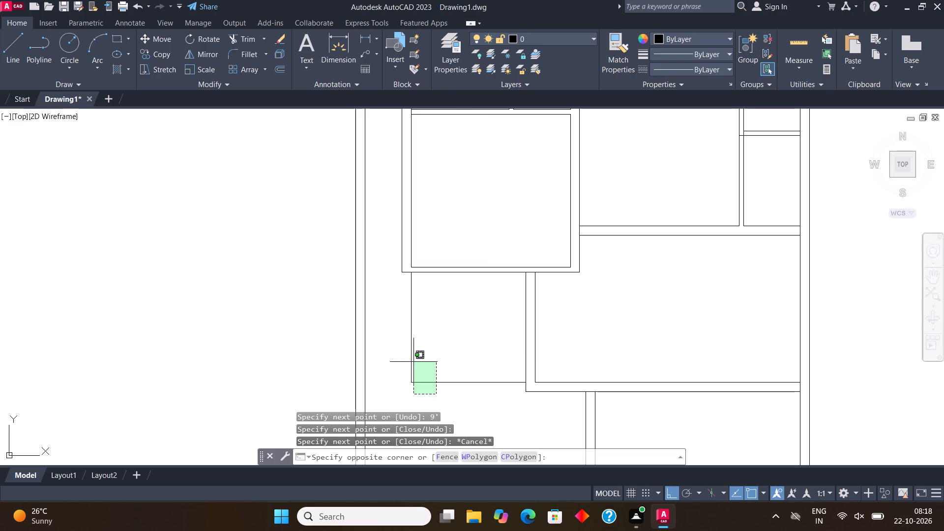
{"action": "left_click", "coordinate": [412, 358]}
{"action": "left_click_drag", "start_coordinate": [413, 366], "coordinate": [408, 357]}
{"action": "left_click", "coordinate": [395, 335]}
{"action": "left_click", "coordinate": [398, 322]}
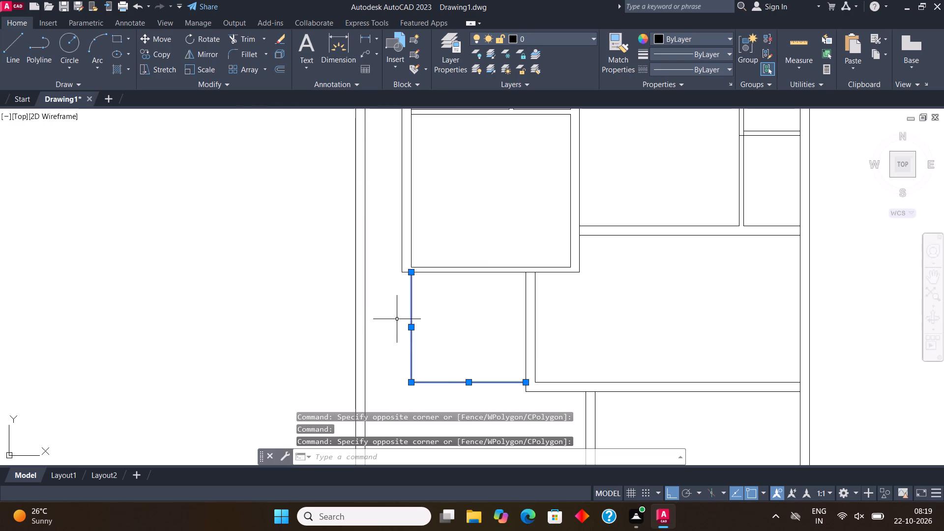
{"action": "left_click", "coordinate": [279, 65]}
{"action": "left_click", "coordinate": [409, 319]}
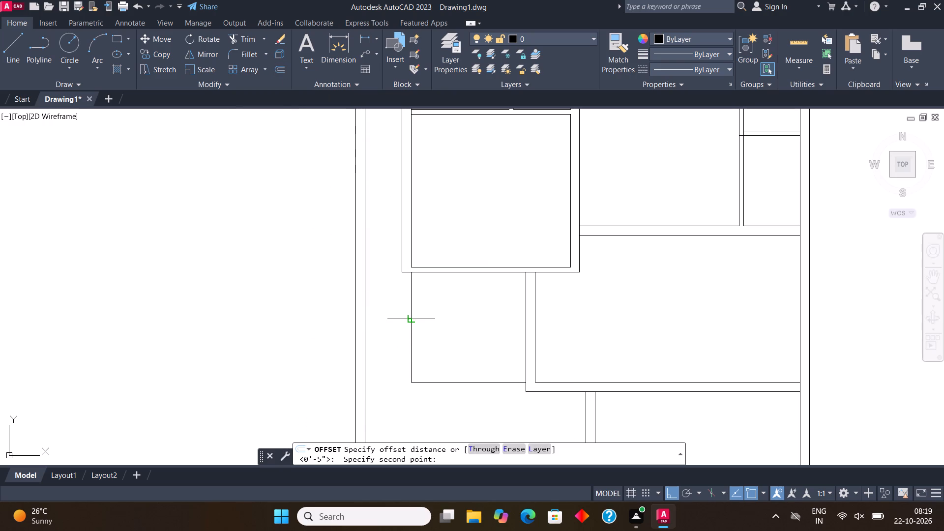
{"action": "type", "text": "9\""}
{"action": "key", "text": "Return"}
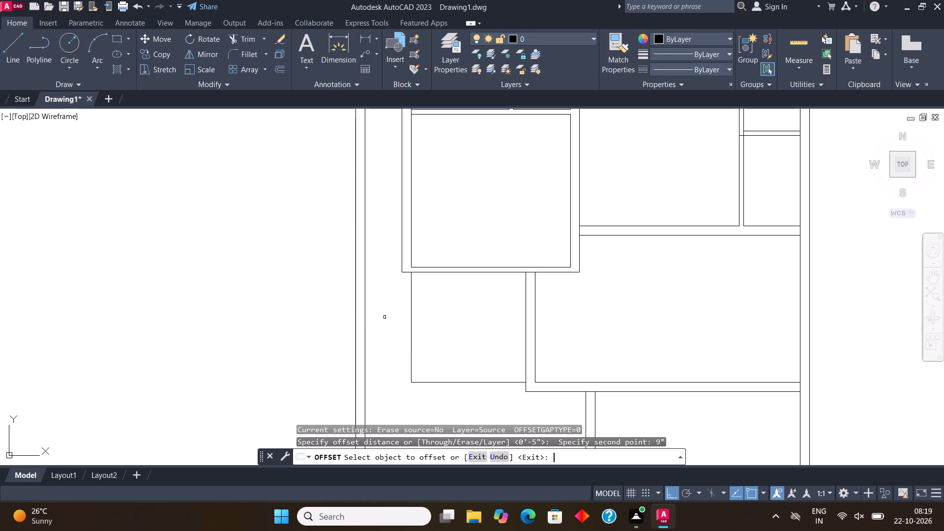
{"action": "left_click", "coordinate": [410, 317]}
{"action": "left_click", "coordinate": [398, 306]}
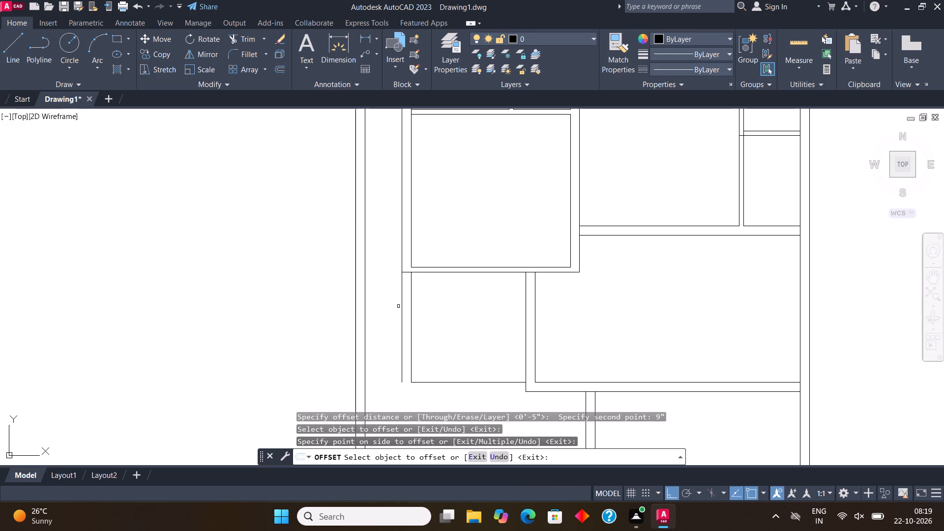
{"action": "left_click", "coordinate": [448, 384]}
{"action": "left_click", "coordinate": [454, 401]}
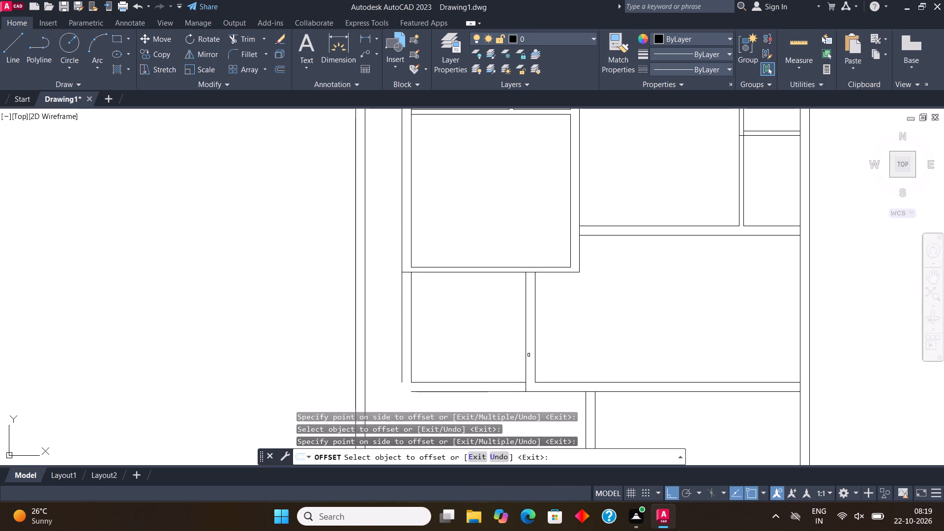
{"action": "middle_click_drag", "start_coordinate": [524, 340], "coordinate": [505, 276]}
{"action": "key", "text": "Escape"}
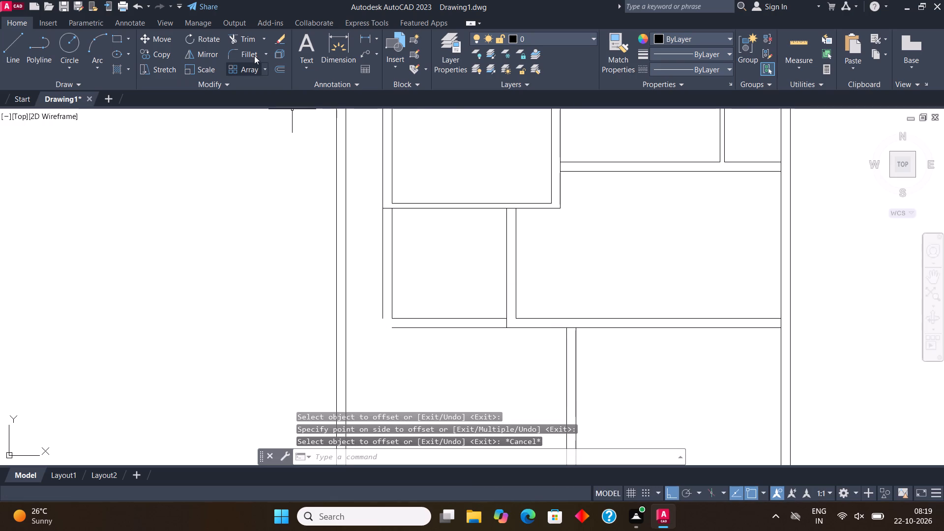
Fillet the 9' room's two outer wall lines into a closed lower left corner.
{"action": "left_click", "coordinate": [254, 54]}
{"action": "left_click", "coordinate": [383, 305]}
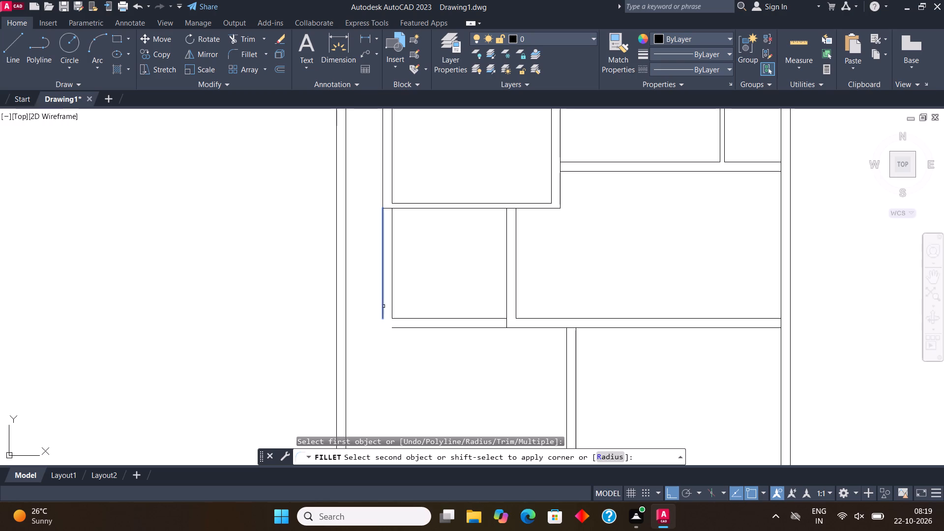
{"action": "left_click", "coordinate": [401, 327]}
From the 9' room's outer lower left corner, draw lines 8' down, 14'3" right, and on to the 13' room's outer left wall line.
{"action": "scroll", "coordinate": [441, 247], "scroll_direction": "down", "scroll_amount": 1}
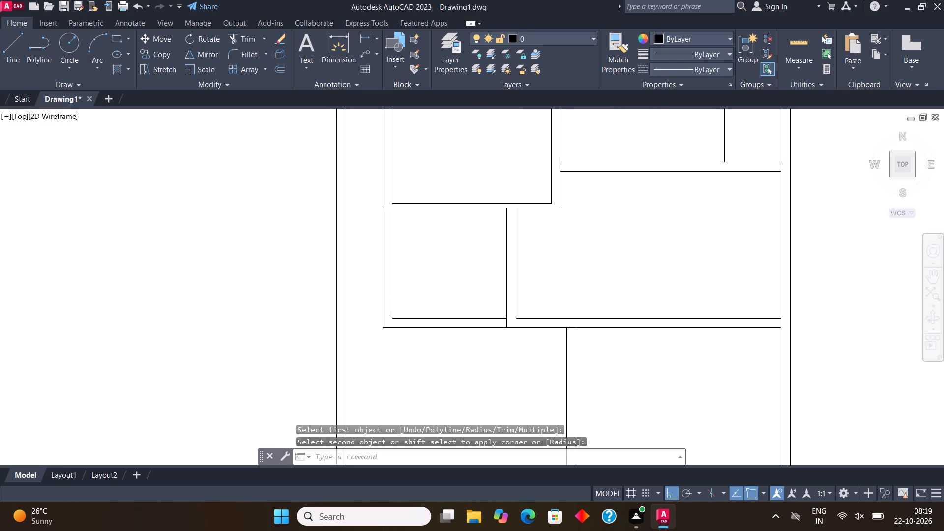
{"action": "left_click", "coordinate": [19, 44]}
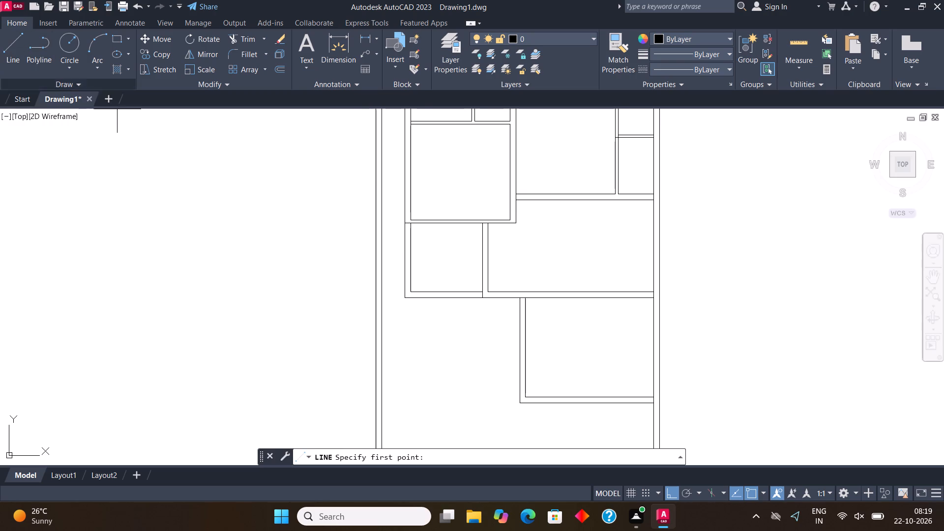
{"action": "middle_click_drag", "start_coordinate": [329, 256], "coordinate": [361, 257]}
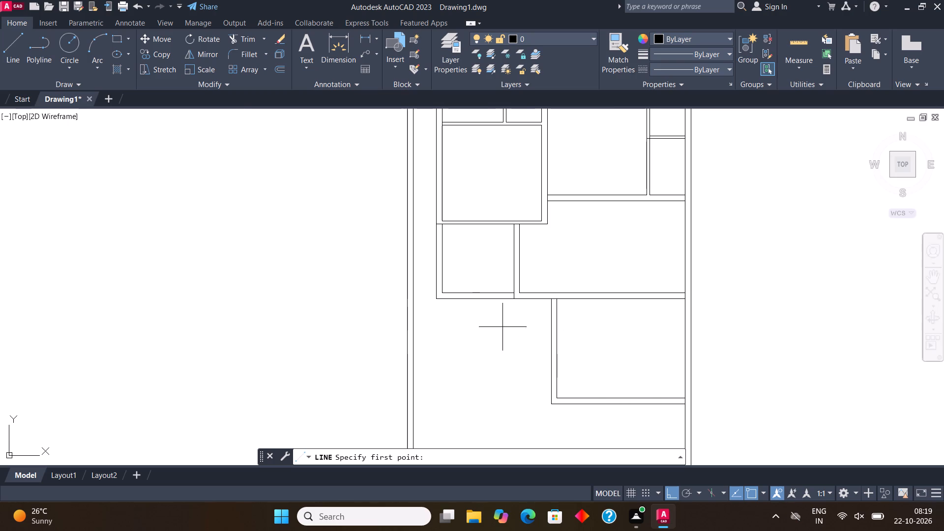
{"action": "left_click", "coordinate": [434, 297]}
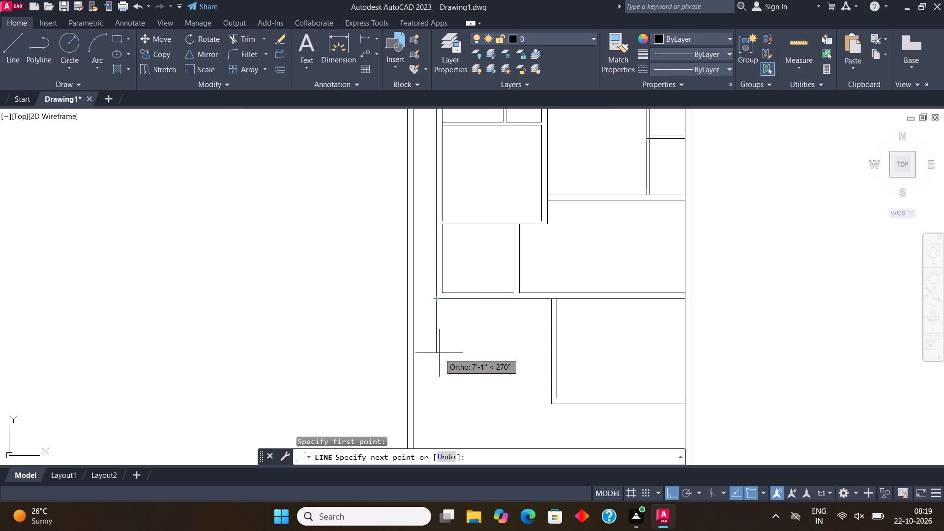
{"action": "type", "text": "8'"}
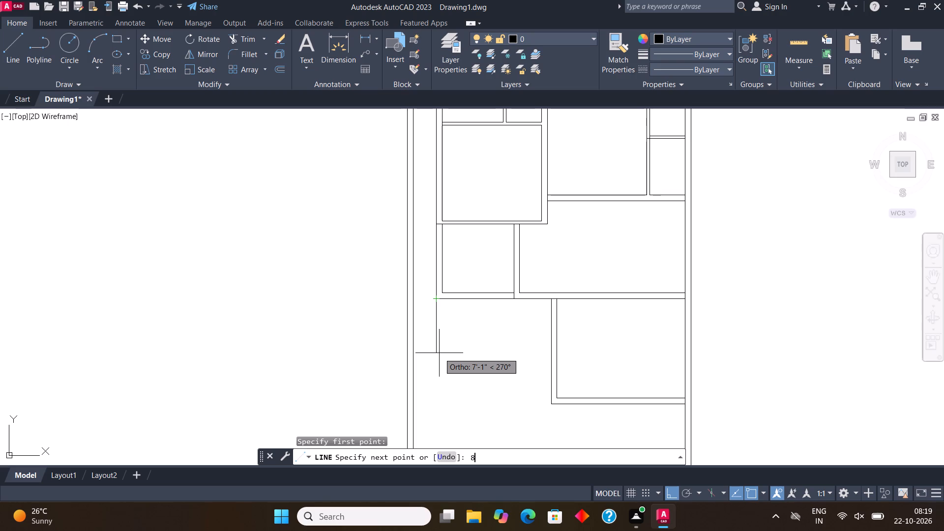
{"action": "key", "text": "Return"}
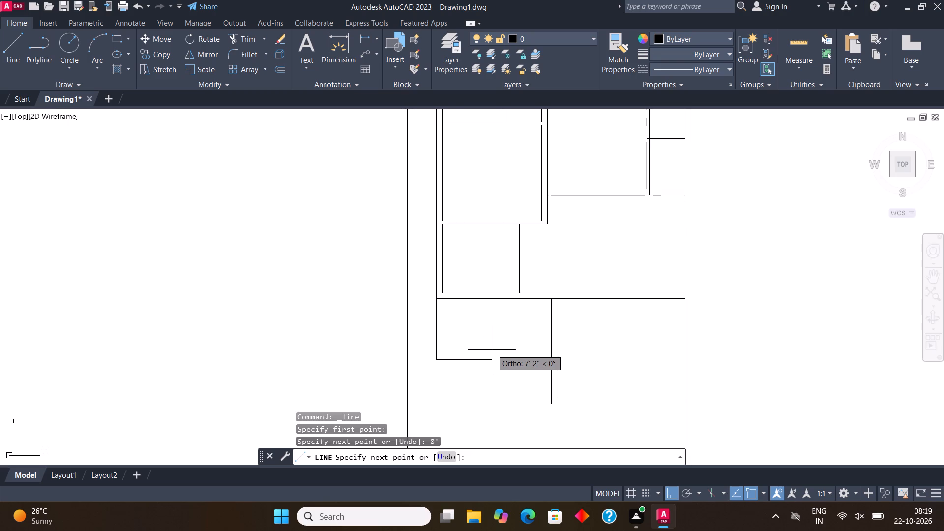
{"action": "type", "text": "14'"}
{"action": "type", "text": "3\""}
{"action": "key", "text": "Return"}
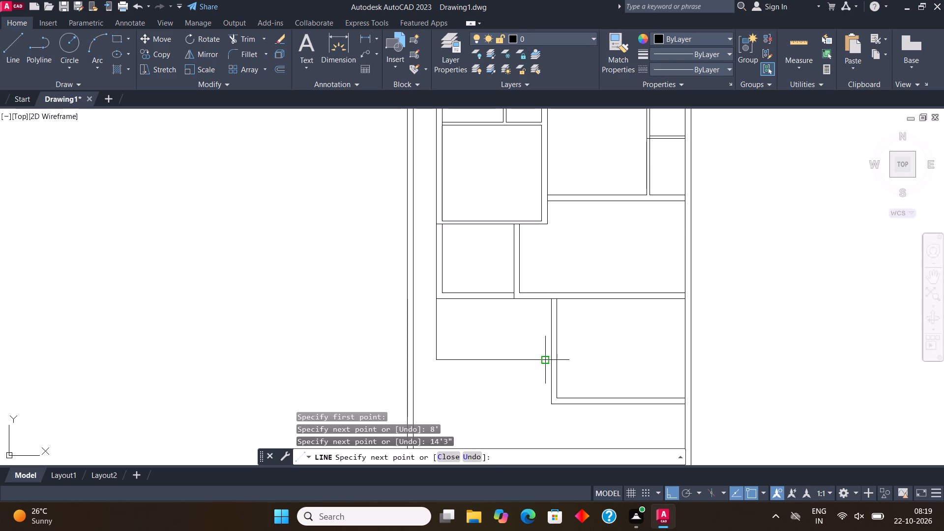
{"action": "left_click", "coordinate": [551, 360]}
{"action": "key", "text": "Escape"}
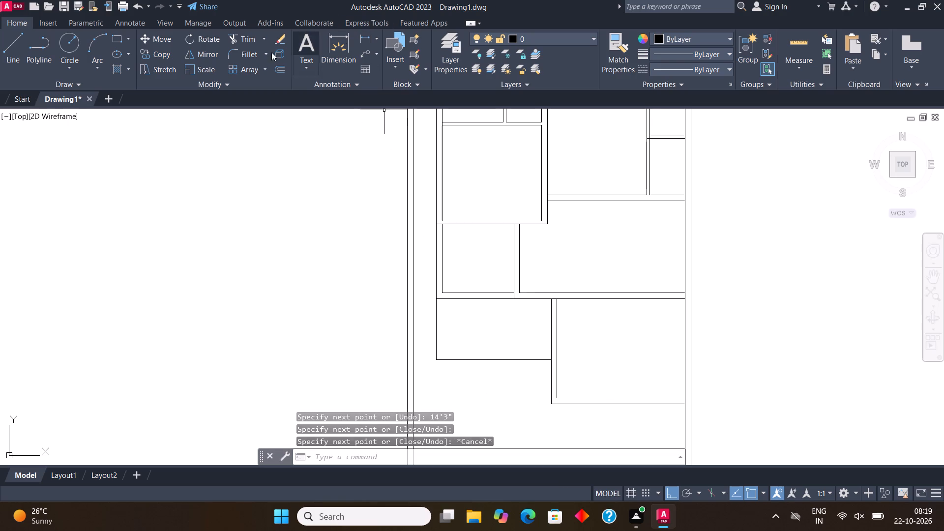
From the lower left corner of the 14'3" by 8' space, draw lines 4' up, 7' right, and down to its bottom line.
{"action": "left_click", "coordinate": [15, 54]}
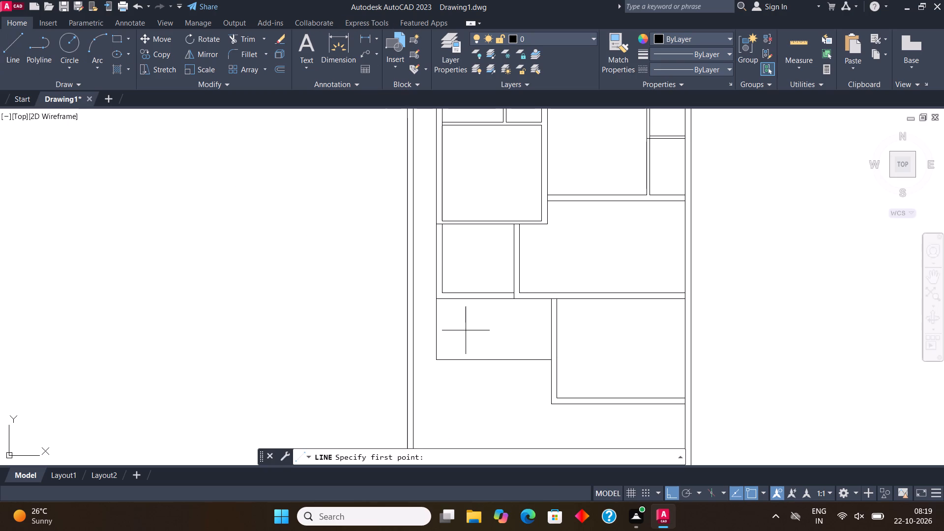
{"action": "scroll", "coordinate": [485, 428], "scroll_direction": "up", "scroll_amount": 1}
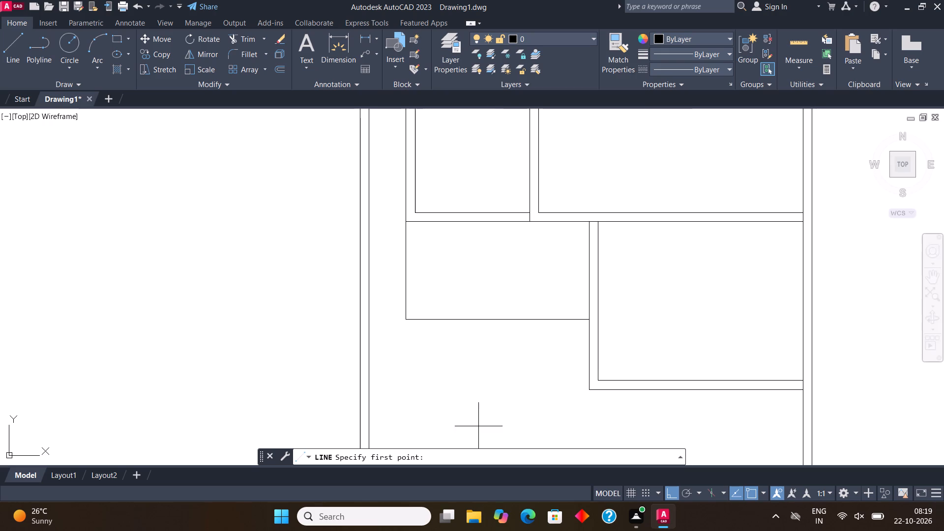
{"action": "left_click", "coordinate": [402, 319]}
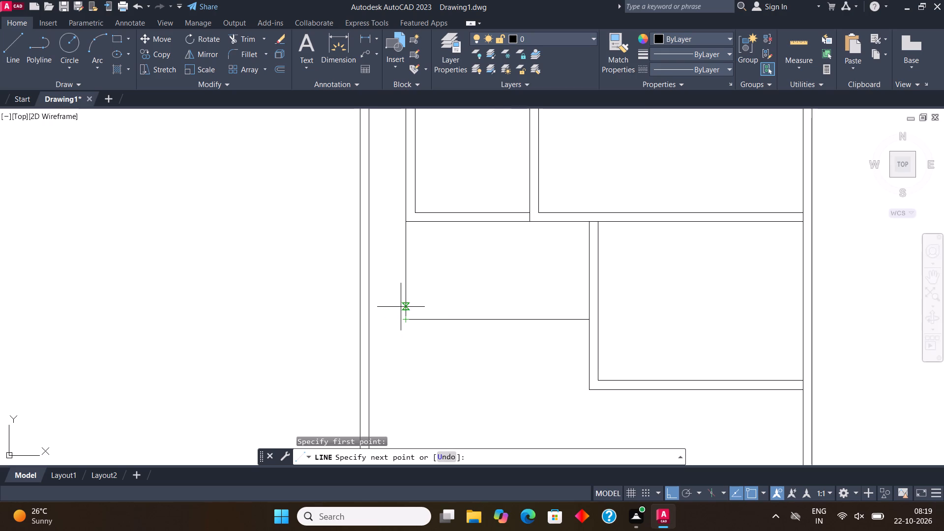
{"action": "type", "text": "4'"}
{"action": "key", "text": "Return"}
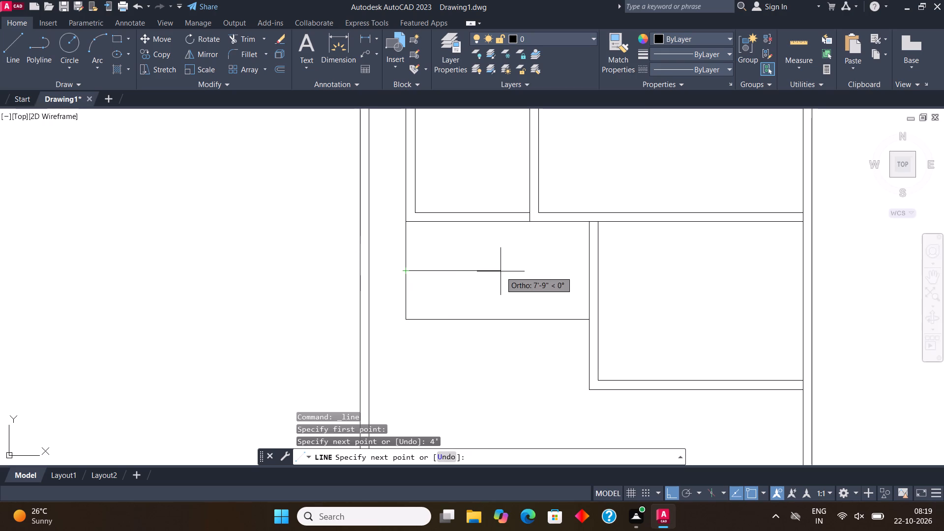
{"action": "type", "text": "7'"}
{"action": "key", "text": "Return"}
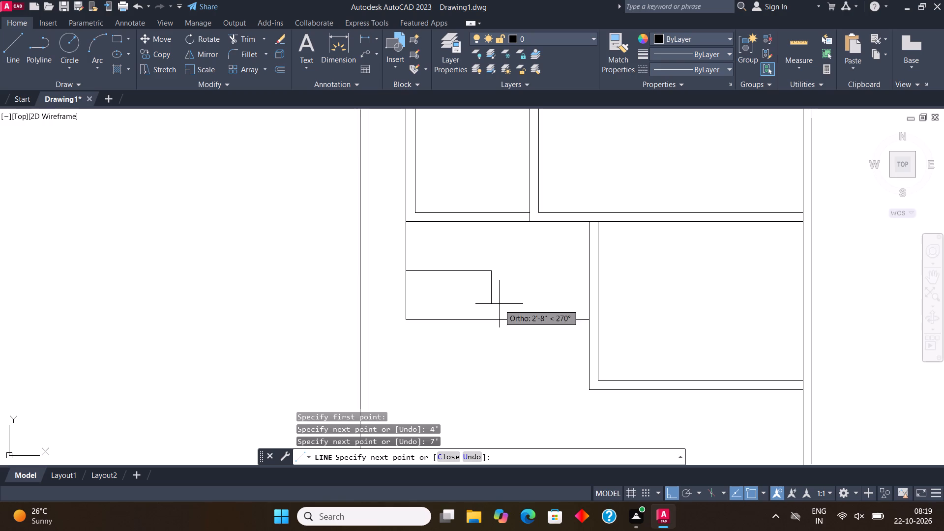
{"action": "left_click", "coordinate": [492, 323]}
{"action": "middle_click_drag", "start_coordinate": [481, 311], "coordinate": [500, 351]}
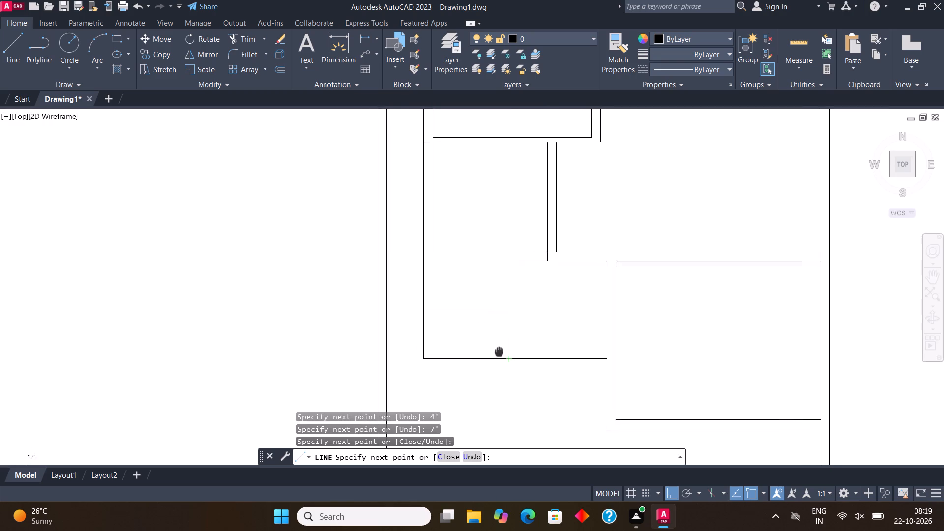
{"action": "middle_click_drag", "start_coordinate": [500, 351], "coordinate": [505, 361]}
{"action": "key", "text": "Escape"}
Offset the 7' by 4' enclosure's top and right lines 4.5" outward to form its partitions.
{"action": "left_click", "coordinate": [527, 342]}
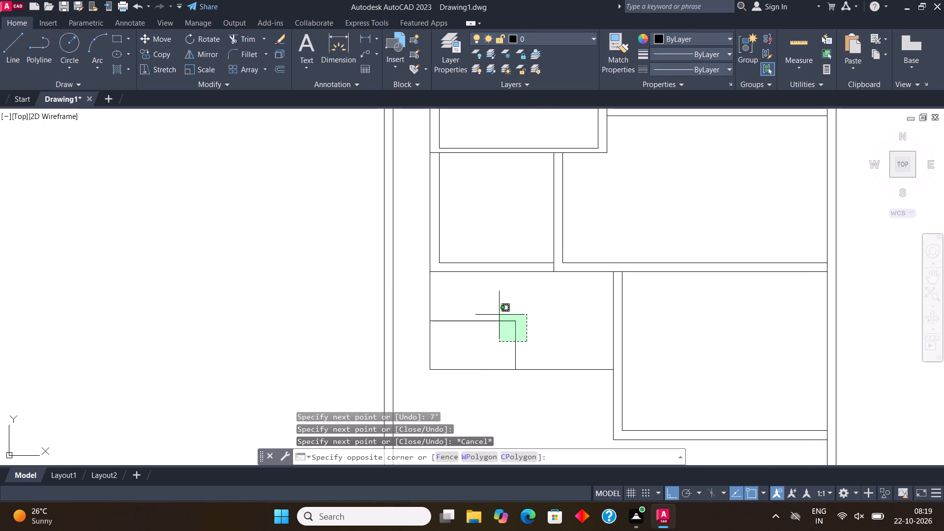
{"action": "left_click", "coordinate": [528, 344]}
{"action": "left_click", "coordinate": [507, 333]}
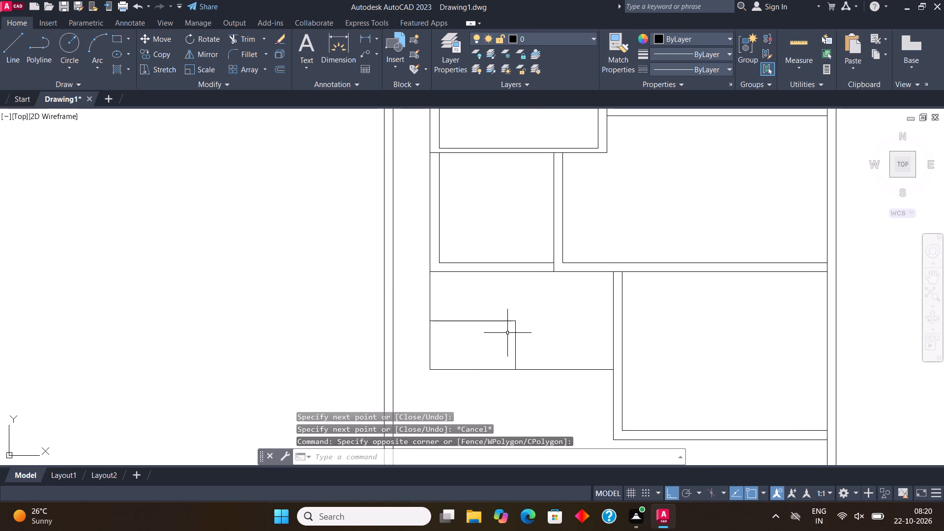
{"action": "left_click", "coordinate": [497, 312]}
{"action": "left_click", "coordinate": [524, 338]}
{"action": "left_click", "coordinate": [498, 322]}
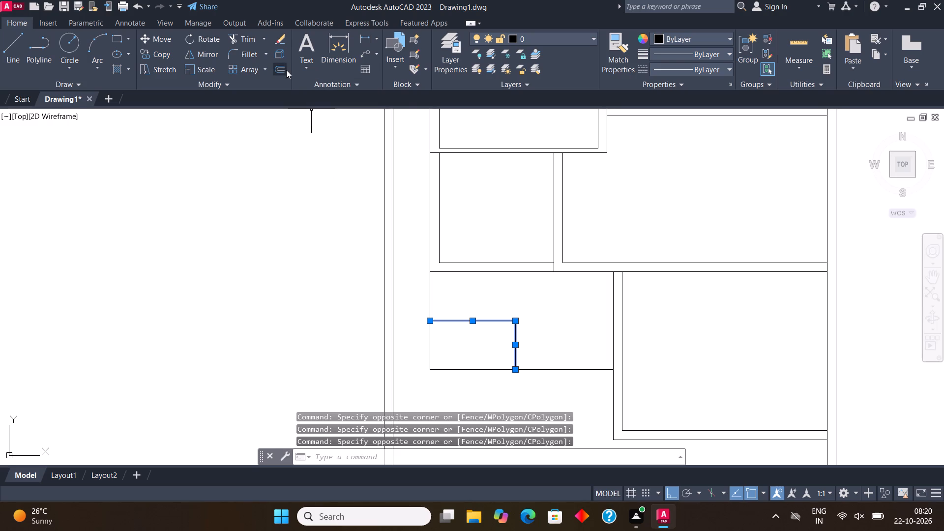
{"action": "left_click", "coordinate": [284, 69]}
{"action": "left_click", "coordinate": [476, 323]}
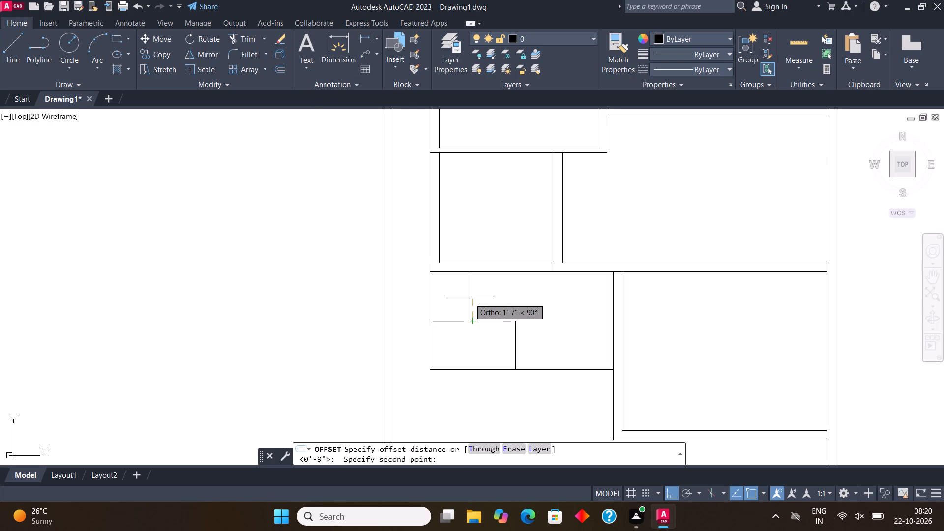
{"action": "type", "text": "4.5\""}
{"action": "key", "text": "Return"}
{"action": "left_click", "coordinate": [494, 320]}
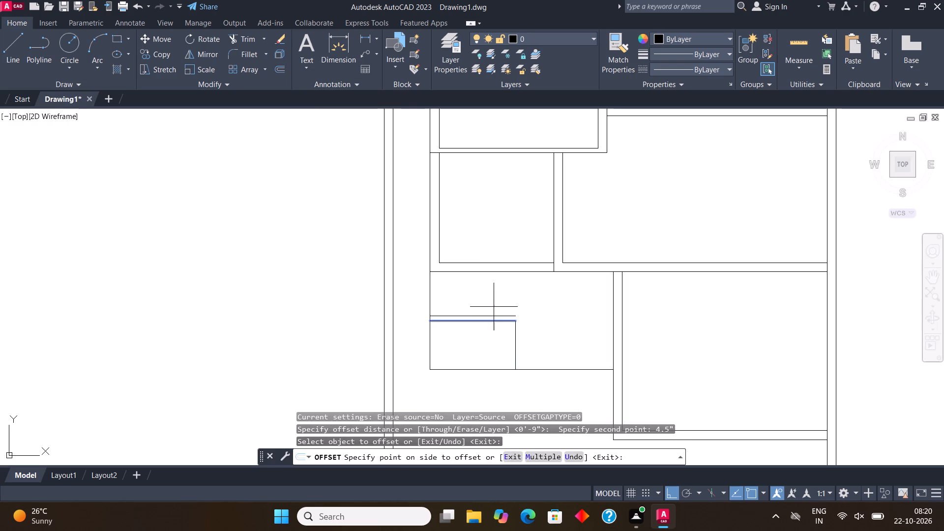
{"action": "left_click", "coordinate": [494, 306]}
{"action": "left_click", "coordinate": [514, 341]}
{"action": "left_click", "coordinate": [528, 345]}
{"action": "key", "text": "Escape"}
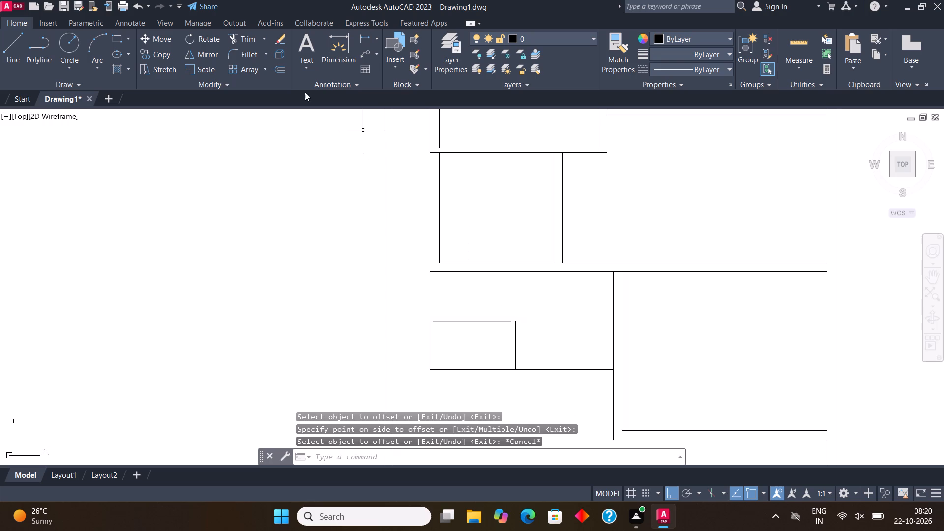
Fillet the enclosure's two outer partition lines into a closed upper right corner.
{"action": "left_click", "coordinate": [241, 59]}
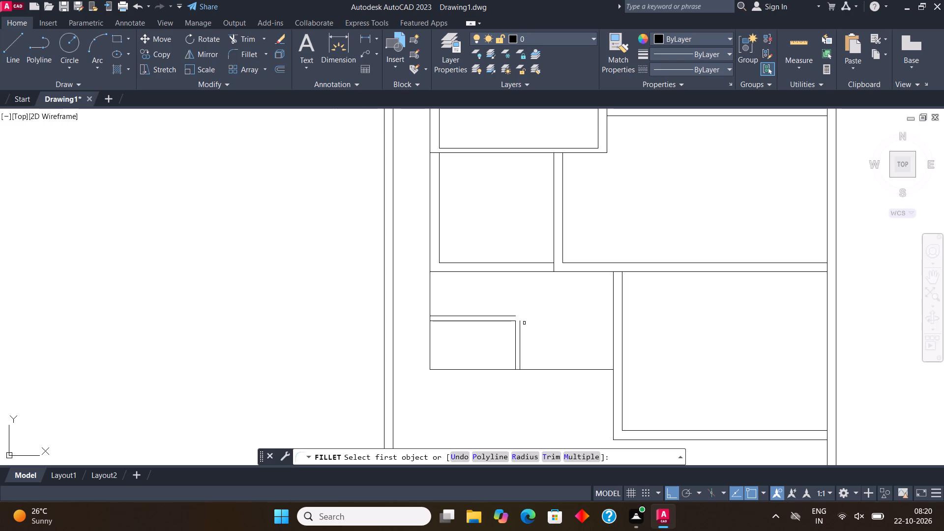
{"action": "left_click", "coordinate": [513, 315]}
{"action": "left_click", "coordinate": [519, 329]}
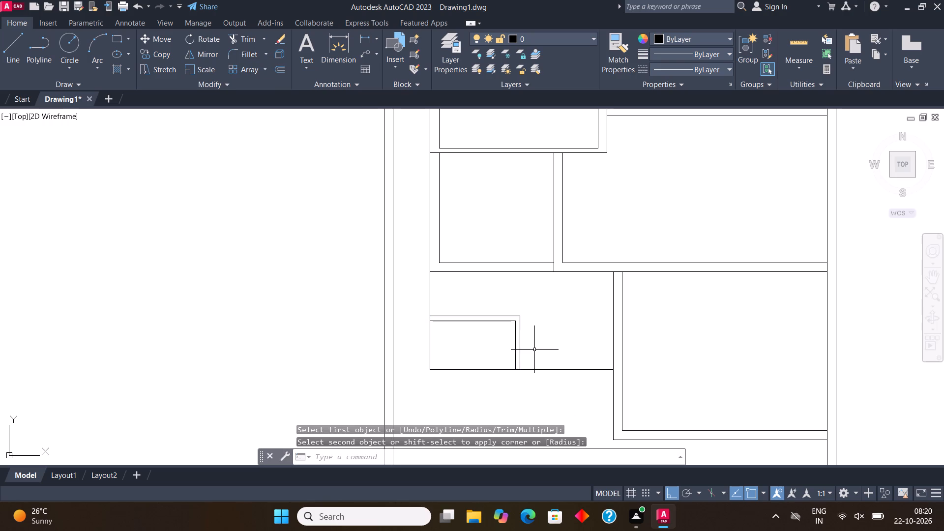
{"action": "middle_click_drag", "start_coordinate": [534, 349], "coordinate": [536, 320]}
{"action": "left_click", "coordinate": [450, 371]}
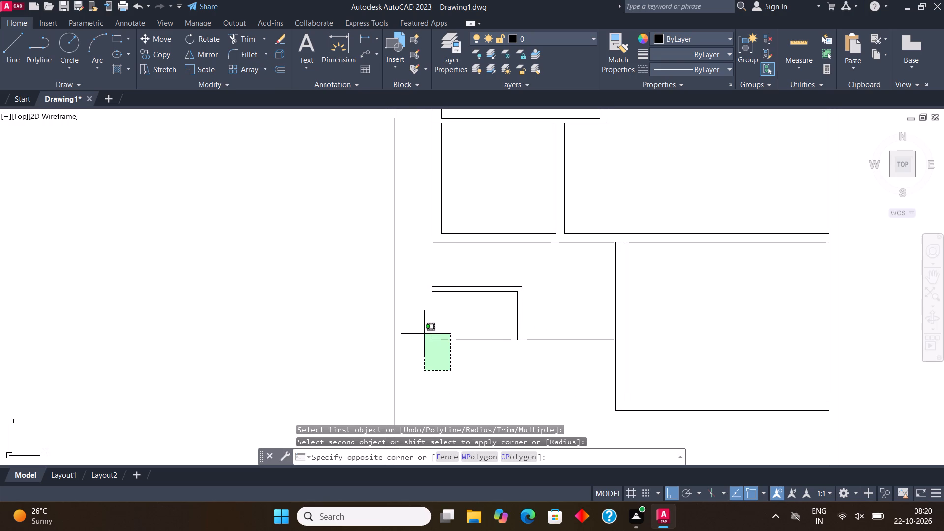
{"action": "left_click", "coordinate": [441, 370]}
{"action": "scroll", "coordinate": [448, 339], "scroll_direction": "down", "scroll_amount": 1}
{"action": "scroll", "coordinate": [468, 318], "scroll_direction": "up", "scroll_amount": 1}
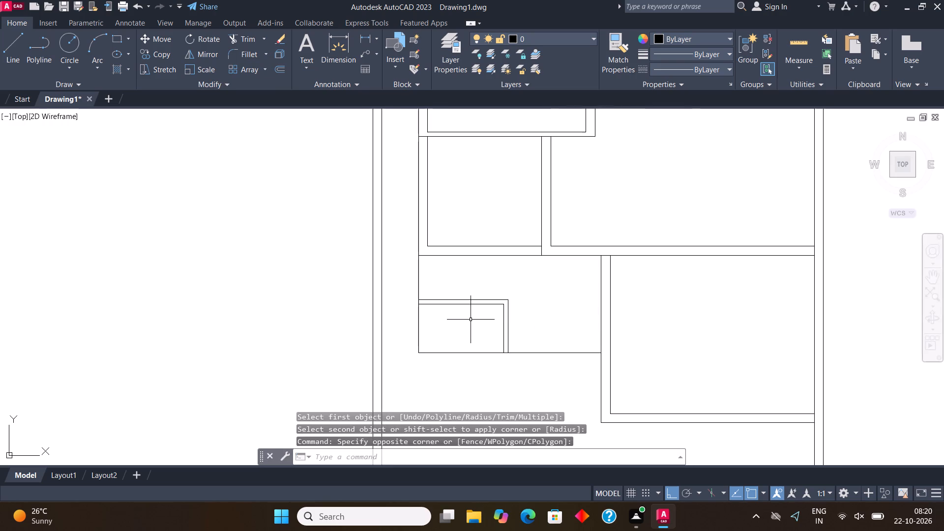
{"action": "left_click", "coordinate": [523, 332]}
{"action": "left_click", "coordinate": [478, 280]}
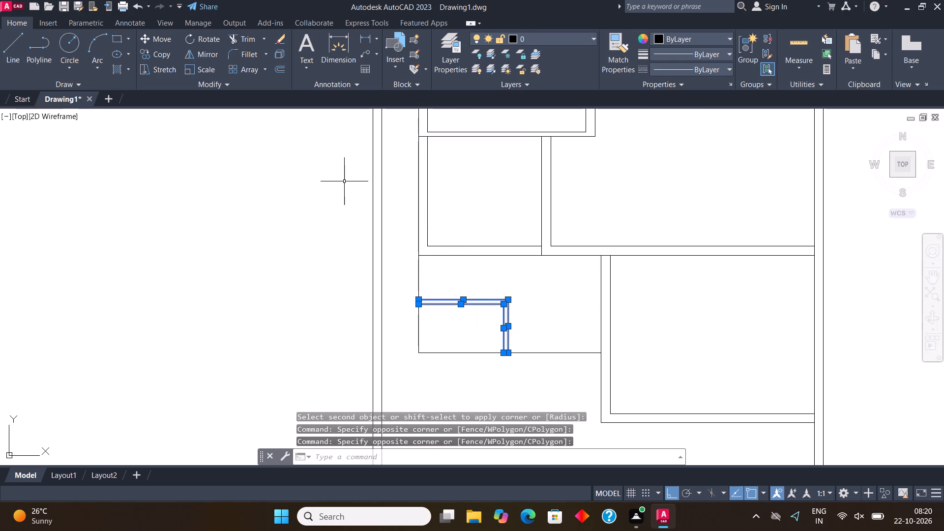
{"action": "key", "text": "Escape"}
Draw the inner left wall line from the 9' room's inner lower left corner straight down to the 8' space's bottom line.
{"action": "left_click", "coordinate": [9, 53]}
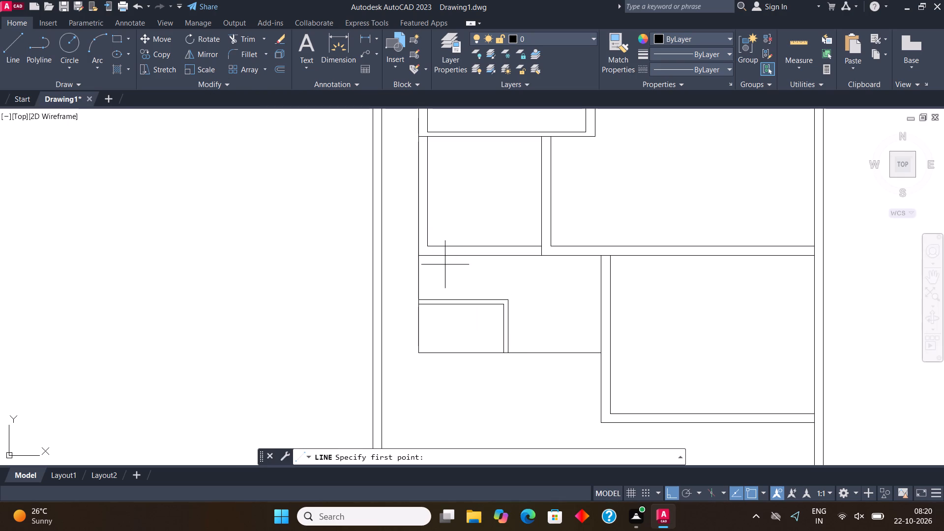
{"action": "left_click", "coordinate": [428, 244]}
{"action": "left_click", "coordinate": [430, 254]}
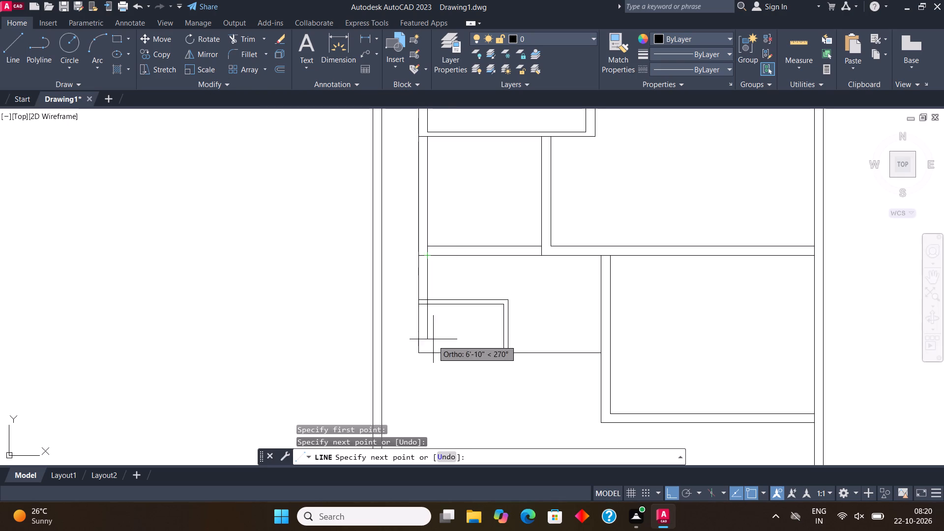
{"action": "left_click", "coordinate": [429, 352]}
{"action": "key", "text": "Escape"}
Move the enclosure's four partition lines right so their left ends meet the new inner left wall line.
{"action": "left_click", "coordinate": [537, 331]}
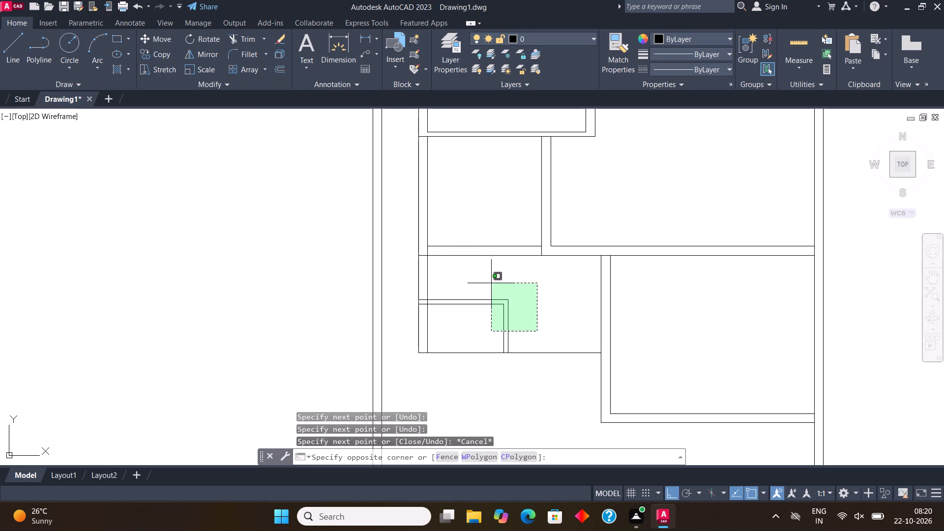
{"action": "left_click", "coordinate": [491, 283]}
{"action": "left_click", "coordinate": [164, 38]}
{"action": "scroll", "coordinate": [414, 296], "scroll_direction": "up", "scroll_amount": 3}
{"action": "left_click", "coordinate": [419, 312]}
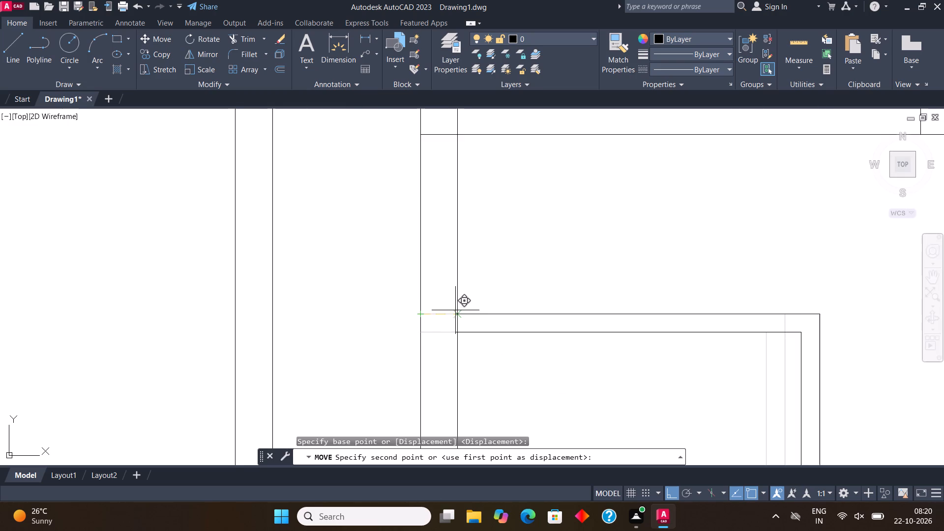
{"action": "left_click", "coordinate": [456, 311]}
Offset the 8' space's bottom line 9" downward to form its lower wall.
{"action": "scroll", "coordinate": [368, 301], "scroll_direction": "down", "scroll_amount": 5}
{"action": "middle_click_drag", "start_coordinate": [395, 319], "coordinate": [416, 316]}
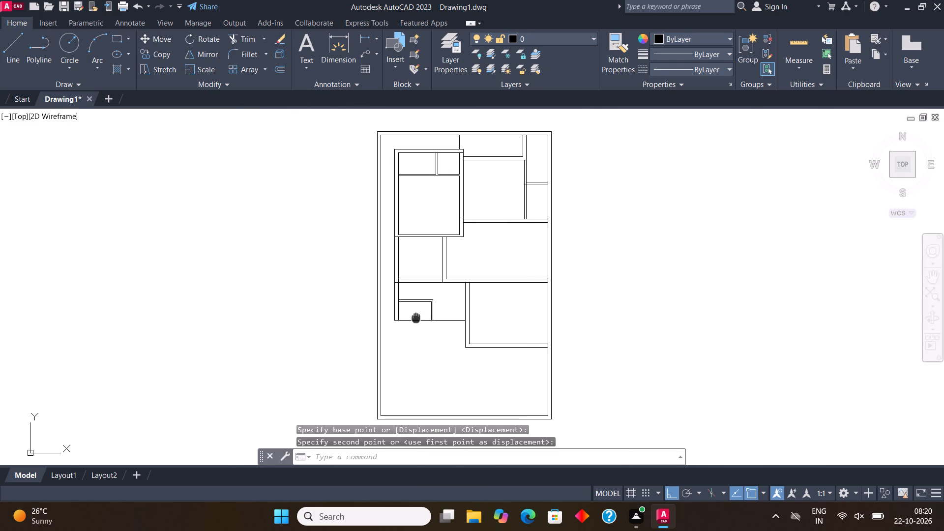
{"action": "middle_click_drag", "start_coordinate": [416, 316], "coordinate": [424, 316]}
{"action": "scroll", "coordinate": [433, 317], "scroll_direction": "up", "scroll_amount": 2}
{"action": "left_click", "coordinate": [418, 316]}
{"action": "left_click", "coordinate": [411, 354]}
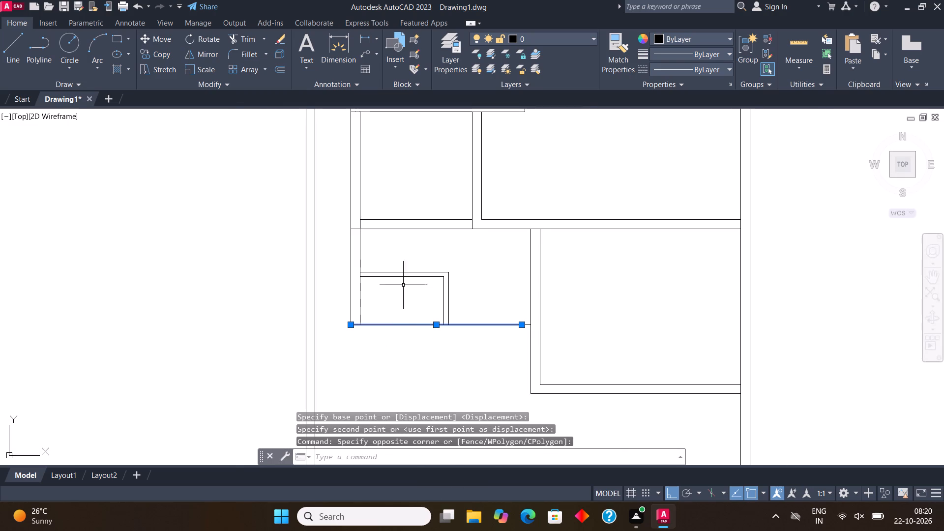
{"action": "left_click", "coordinate": [285, 71]}
{"action": "left_click", "coordinate": [412, 325]}
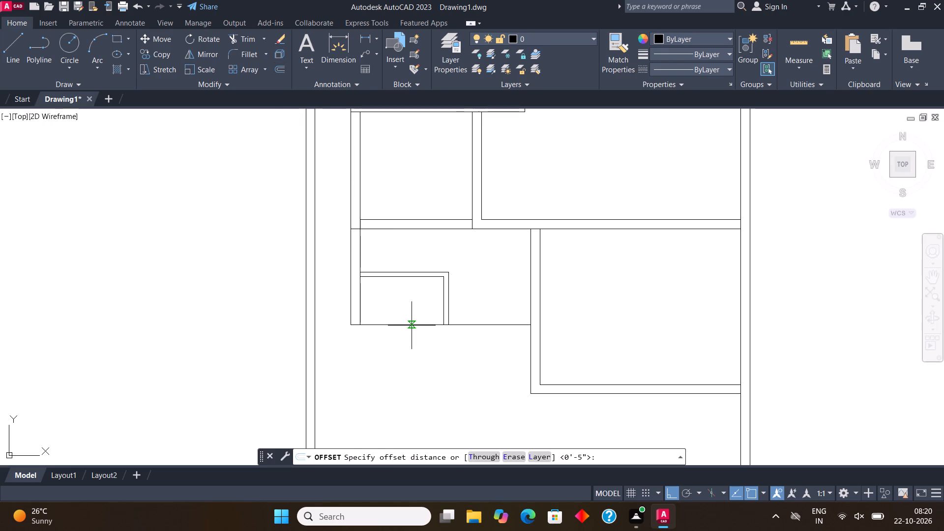
{"action": "type", "text": "9\""}
{"action": "key", "text": "Return"}
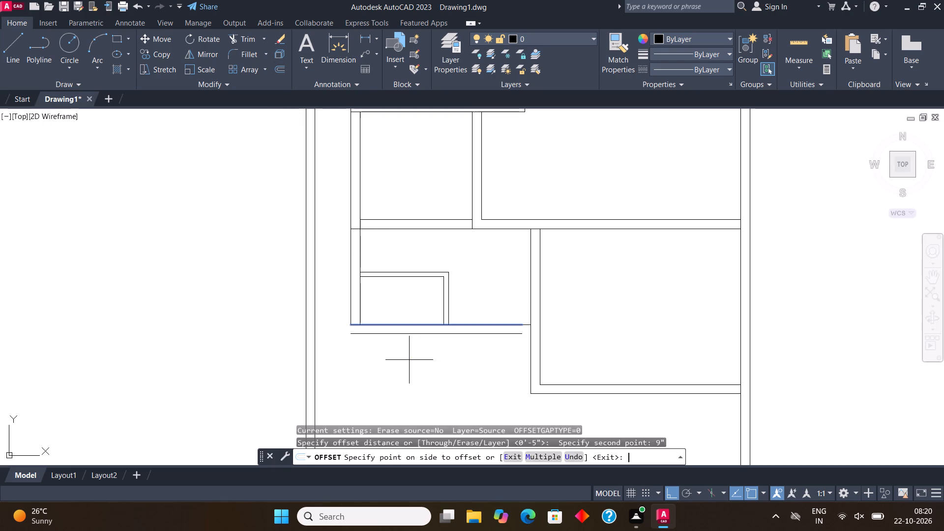
{"action": "left_click", "coordinate": [411, 377]}
{"action": "key", "text": "Escape"}
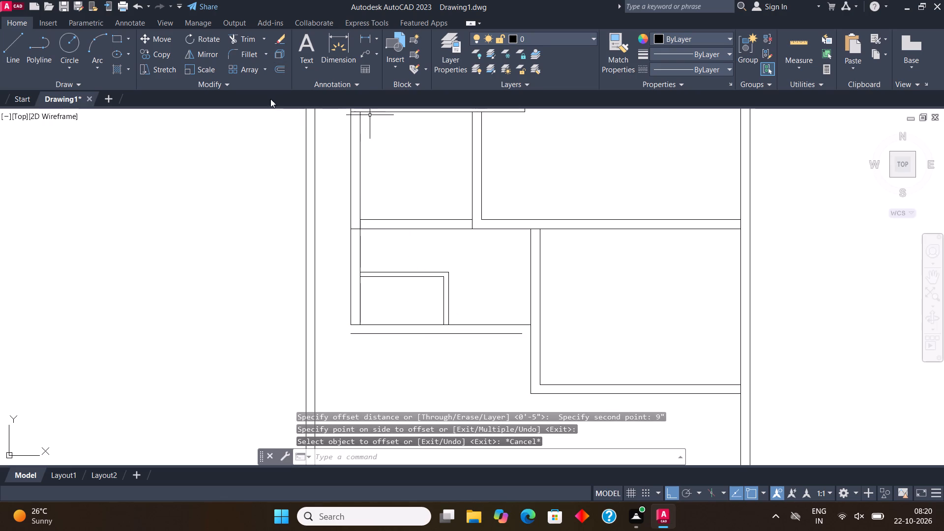
Draw a short line extending the new lower wall line to the left wall of the lower right room.
{"action": "left_click", "coordinate": [11, 46]}
{"action": "left_click", "coordinate": [520, 337]}
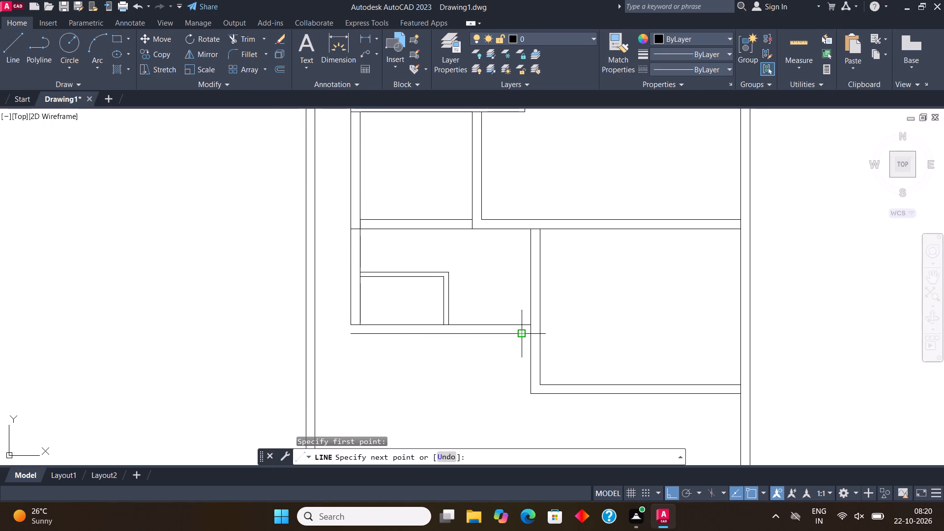
{"action": "left_click", "coordinate": [531, 337]}
{"action": "key", "text": "Escape"}
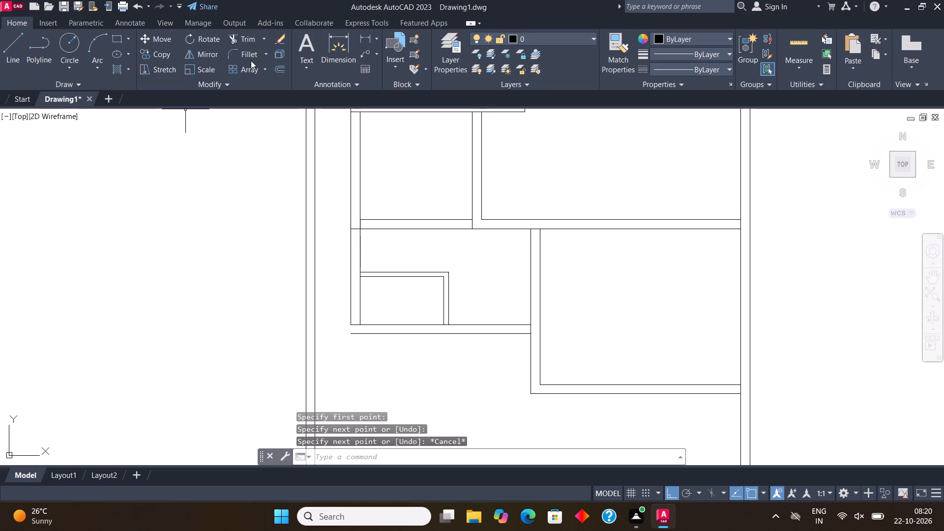
Fillet the outer left wall line and the new lower wall line into a closed lower left corner.
{"action": "left_click", "coordinate": [255, 56]}
{"action": "left_click", "coordinate": [350, 303]}
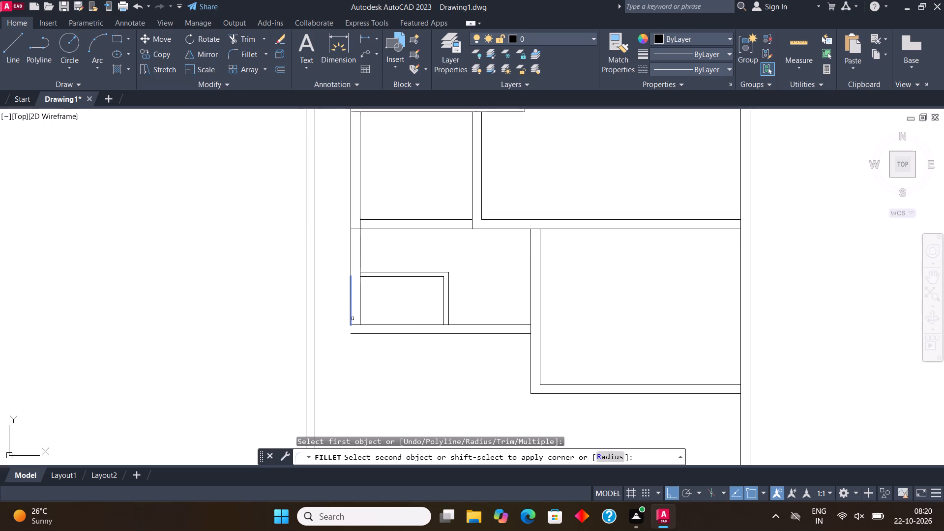
{"action": "left_click", "coordinate": [372, 335]}
{"action": "scroll", "coordinate": [367, 326], "scroll_direction": "up", "scroll_amount": 2}
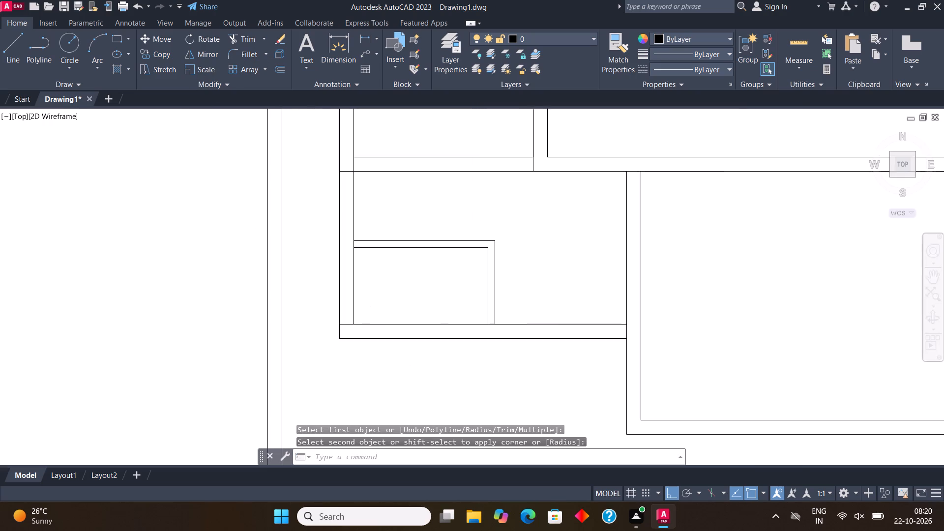
Trim the stub of the 8' space's bottom line between the outer and inner left wall lines.
{"action": "left_click", "coordinate": [242, 38]}
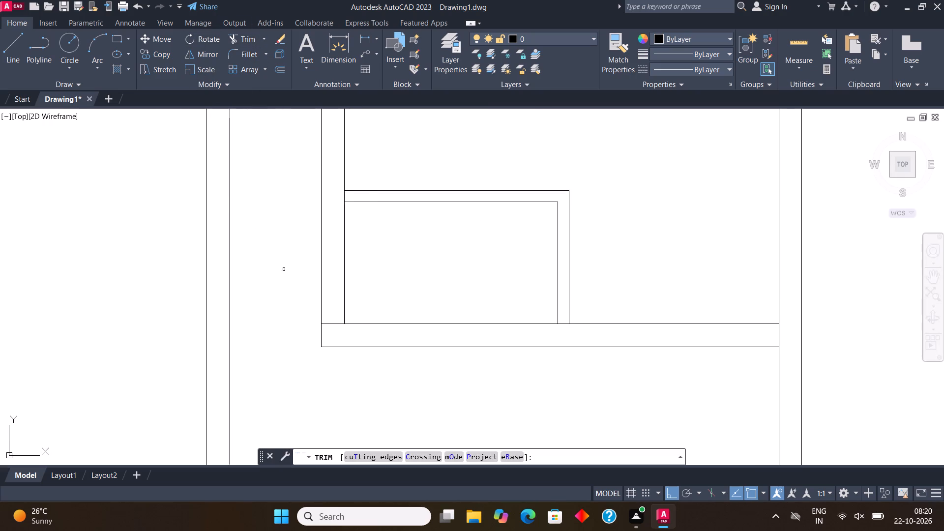
{"action": "left_click_drag", "start_coordinate": [331, 315], "coordinate": [338, 334]}
{"action": "scroll", "coordinate": [359, 343], "scroll_direction": "down", "scroll_amount": 3}
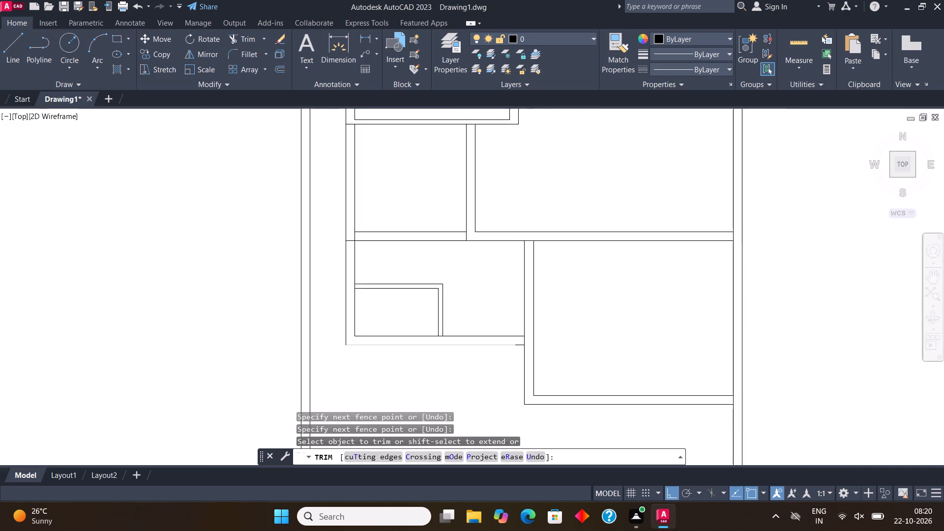
{"action": "key", "text": "Escape"}
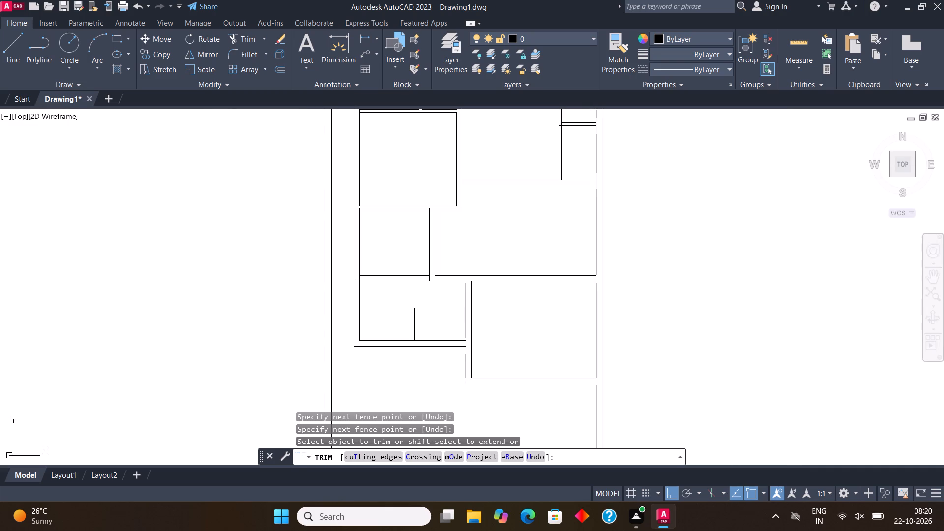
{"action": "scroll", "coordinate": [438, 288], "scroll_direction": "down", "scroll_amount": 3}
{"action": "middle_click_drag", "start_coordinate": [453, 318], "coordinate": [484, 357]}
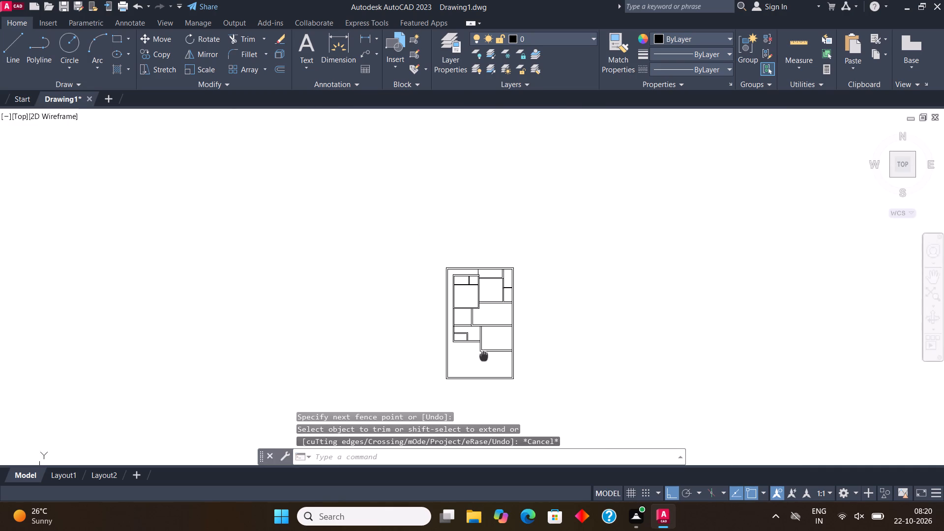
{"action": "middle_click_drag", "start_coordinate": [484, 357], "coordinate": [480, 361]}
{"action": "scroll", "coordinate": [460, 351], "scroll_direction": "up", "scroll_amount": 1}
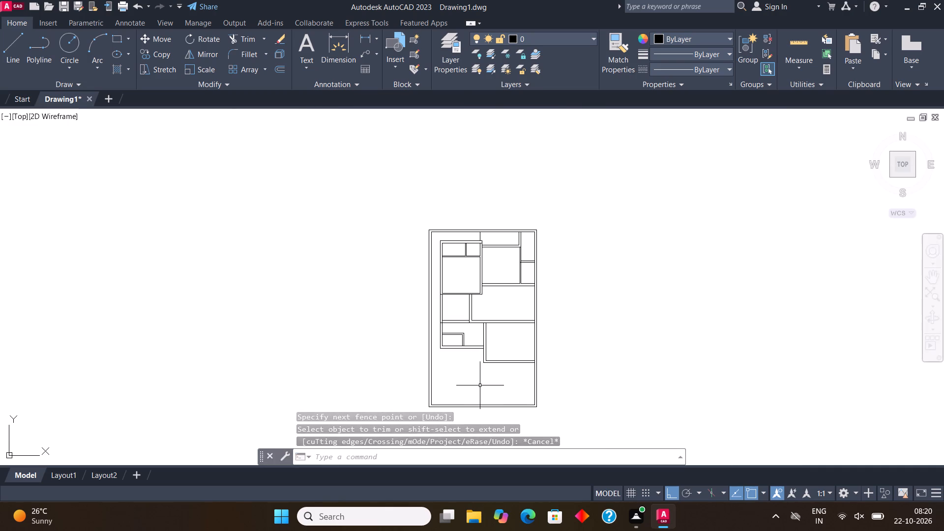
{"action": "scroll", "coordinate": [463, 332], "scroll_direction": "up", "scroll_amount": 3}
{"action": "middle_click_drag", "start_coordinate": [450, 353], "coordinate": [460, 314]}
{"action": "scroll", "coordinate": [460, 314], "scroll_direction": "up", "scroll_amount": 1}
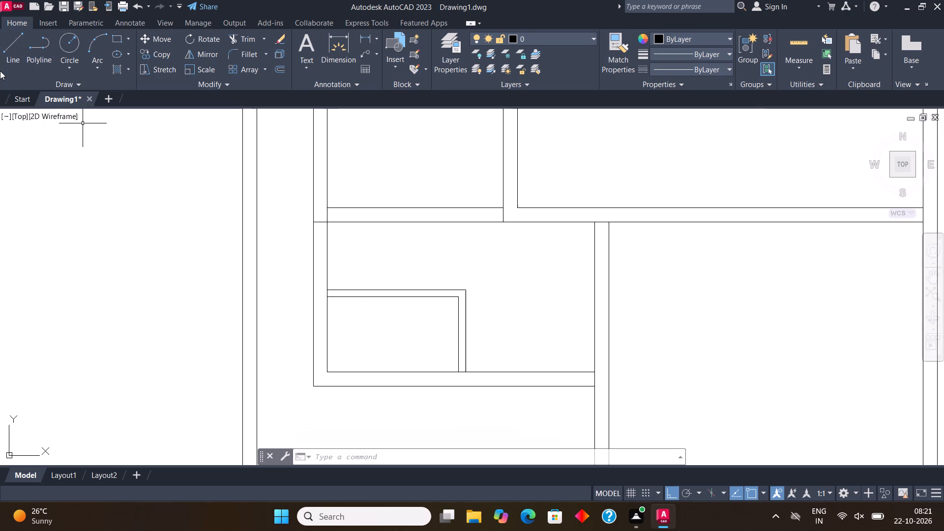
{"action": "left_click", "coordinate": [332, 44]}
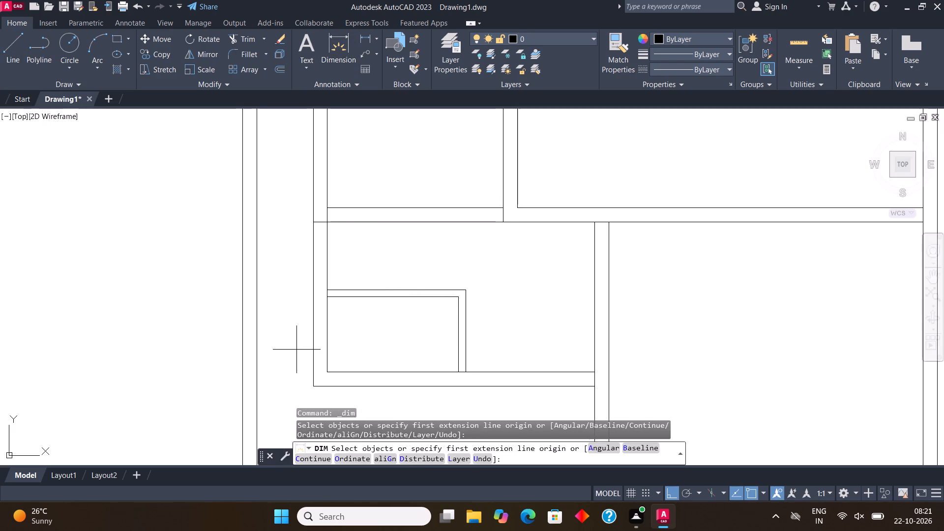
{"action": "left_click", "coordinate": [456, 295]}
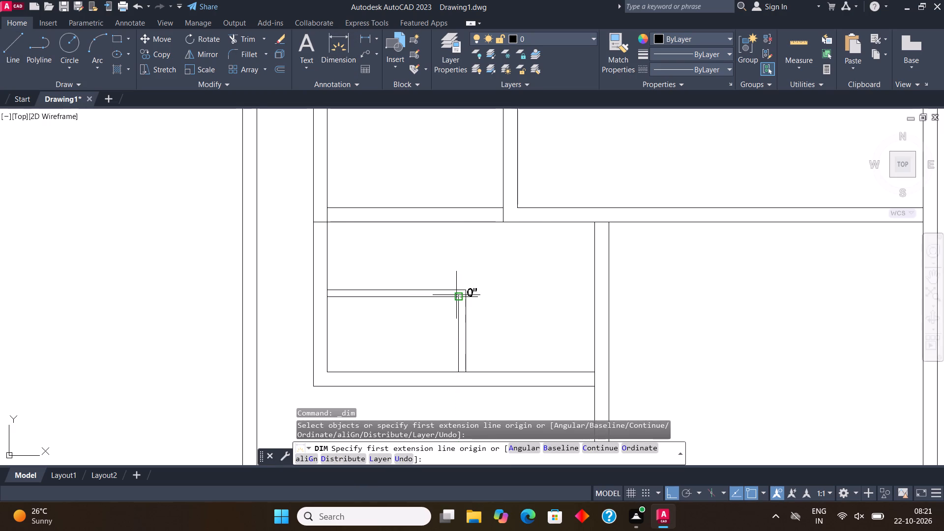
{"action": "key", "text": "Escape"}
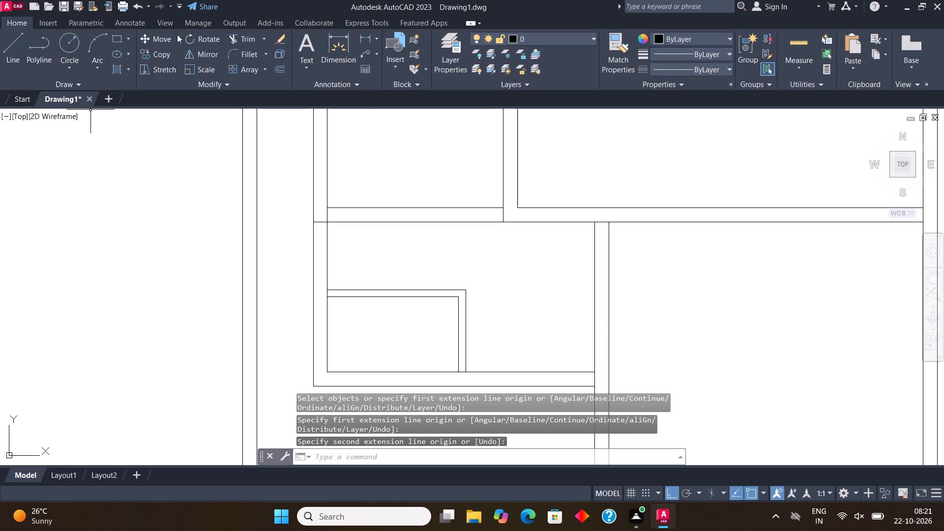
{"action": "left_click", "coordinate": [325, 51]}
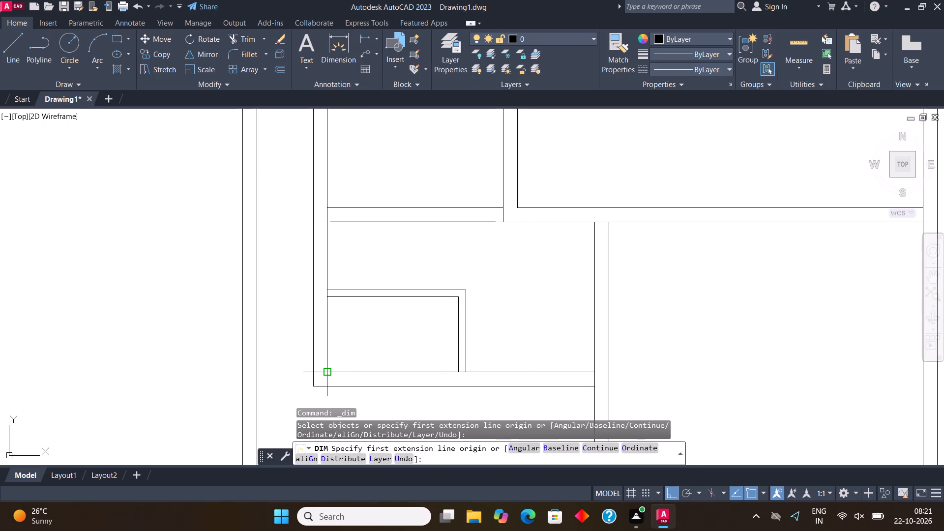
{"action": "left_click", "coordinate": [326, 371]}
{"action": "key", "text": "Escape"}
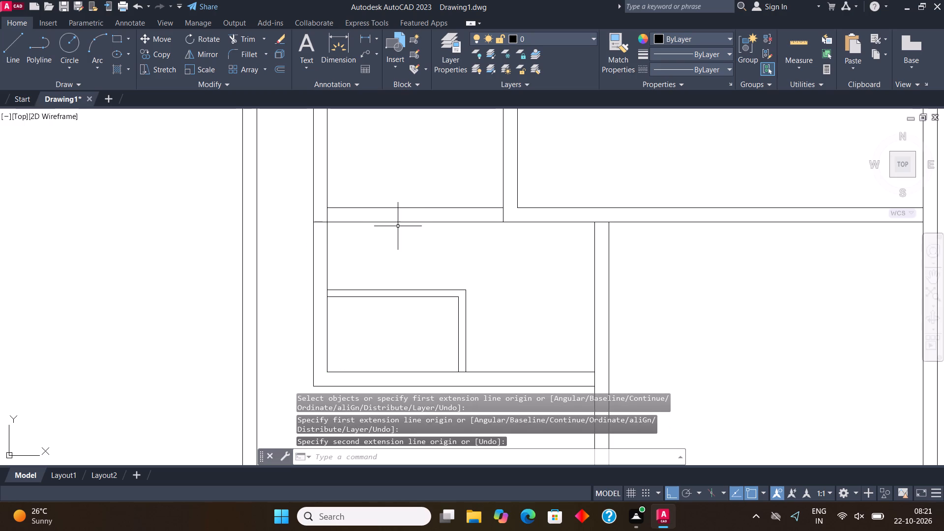
Draw a vertical line from the lower right room's bottom wall, below its inner left wall line, to the plan's inner bottom wall line.
{"action": "scroll", "coordinate": [402, 223], "scroll_direction": "down", "scroll_amount": 4}
{"action": "middle_click_drag", "start_coordinate": [463, 300], "coordinate": [477, 324]}
{"action": "scroll", "coordinate": [476, 325], "scroll_direction": "down", "scroll_amount": 1}
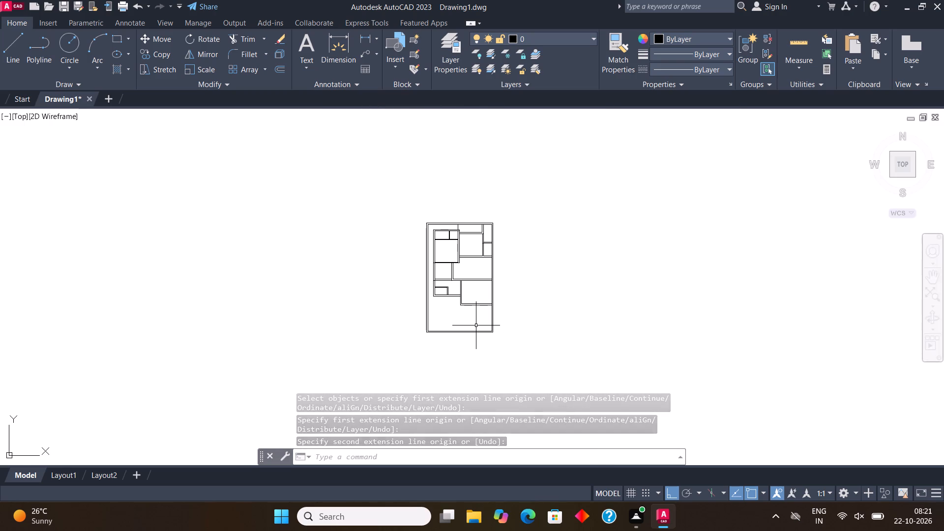
{"action": "left_click", "coordinate": [16, 40]}
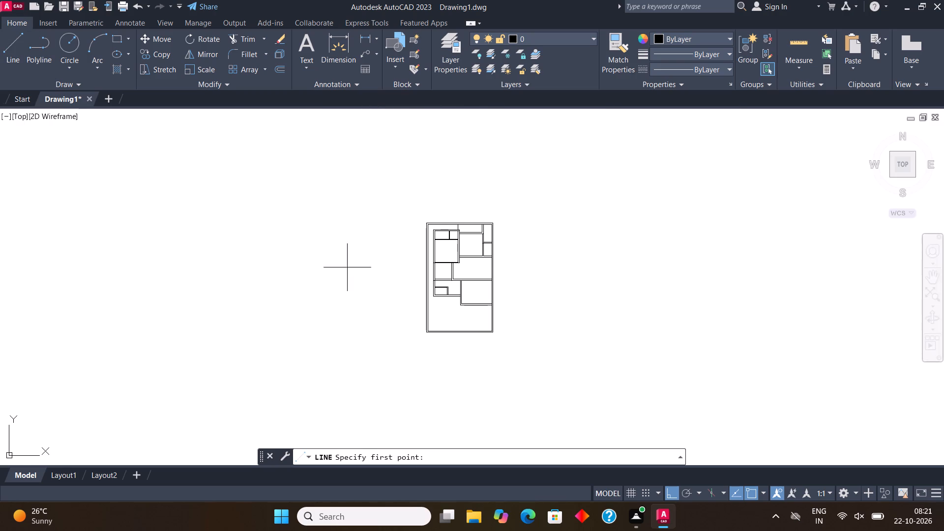
{"action": "middle_click_drag", "start_coordinate": [366, 281], "coordinate": [394, 286]}
{"action": "scroll", "coordinate": [491, 321], "scroll_direction": "up", "scroll_amount": 2}
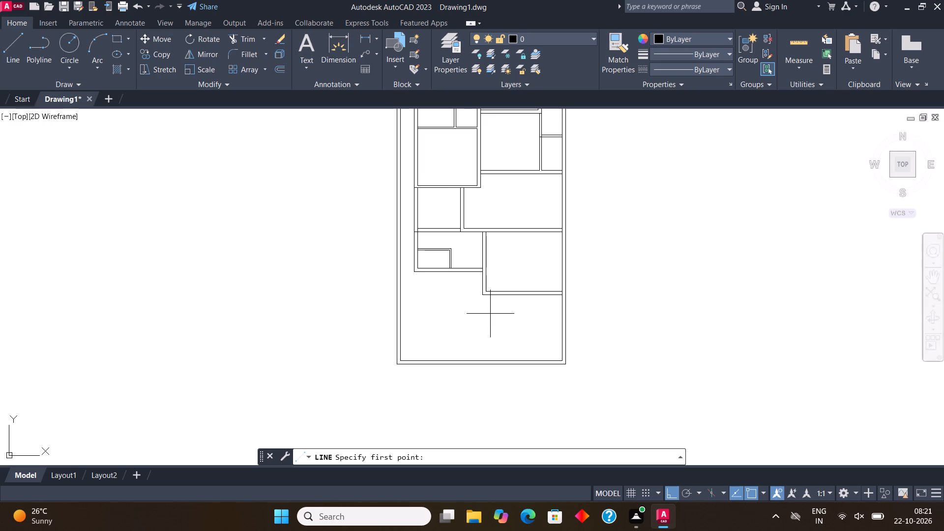
{"action": "scroll", "coordinate": [490, 314], "scroll_direction": "up", "scroll_amount": 1}
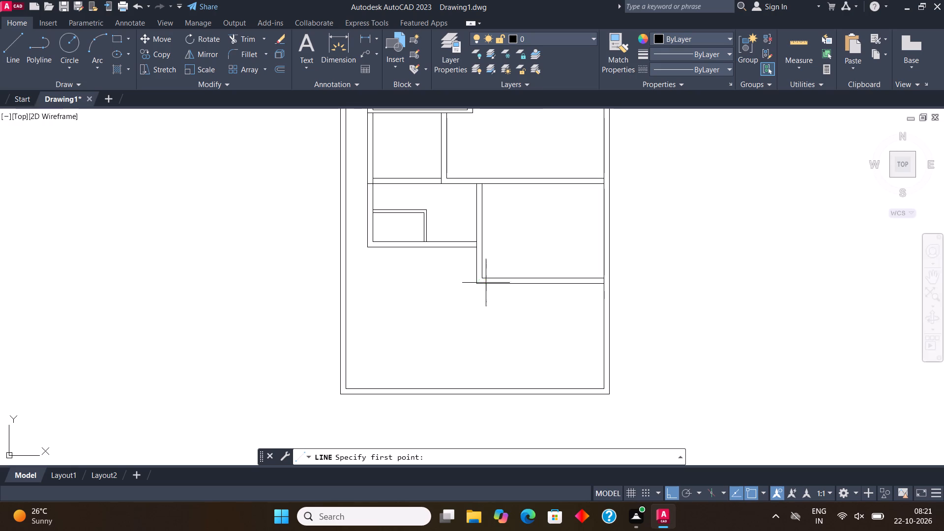
{"action": "left_click", "coordinate": [484, 281]}
{"action": "left_click", "coordinate": [484, 285]}
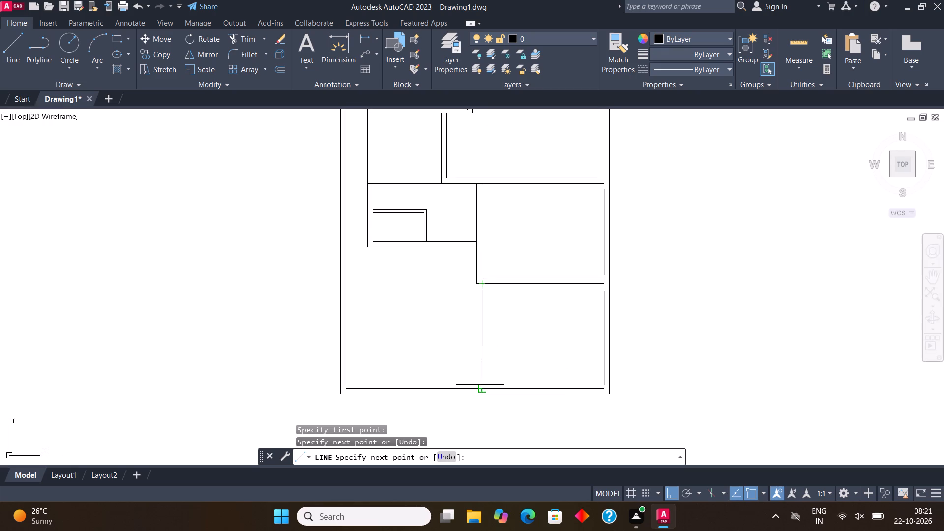
{"action": "left_click", "coordinate": [480, 388]}
{"action": "key", "text": "Escape"}
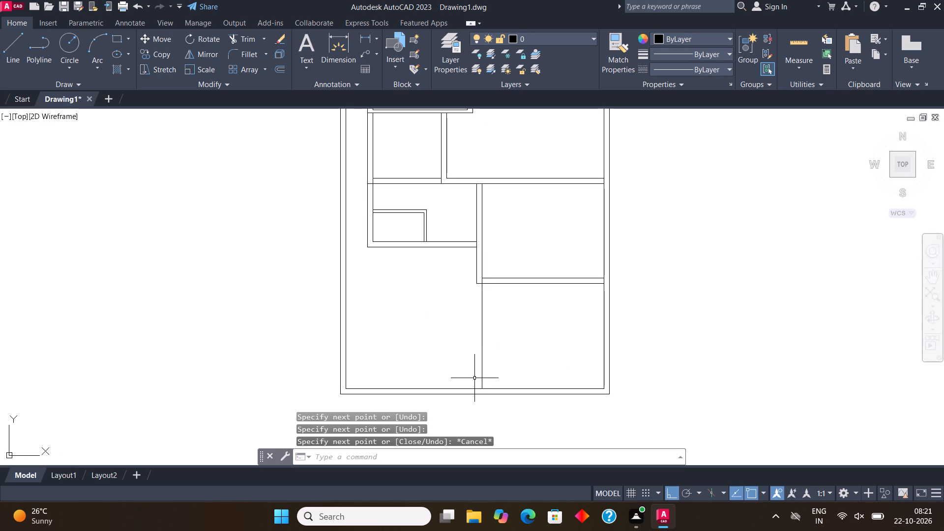
Draw a window rectangle spanning the wall thickness in the middle part of the lower right room's bottom wall.
{"action": "middle_click_drag", "start_coordinate": [561, 380], "coordinate": [567, 381]}
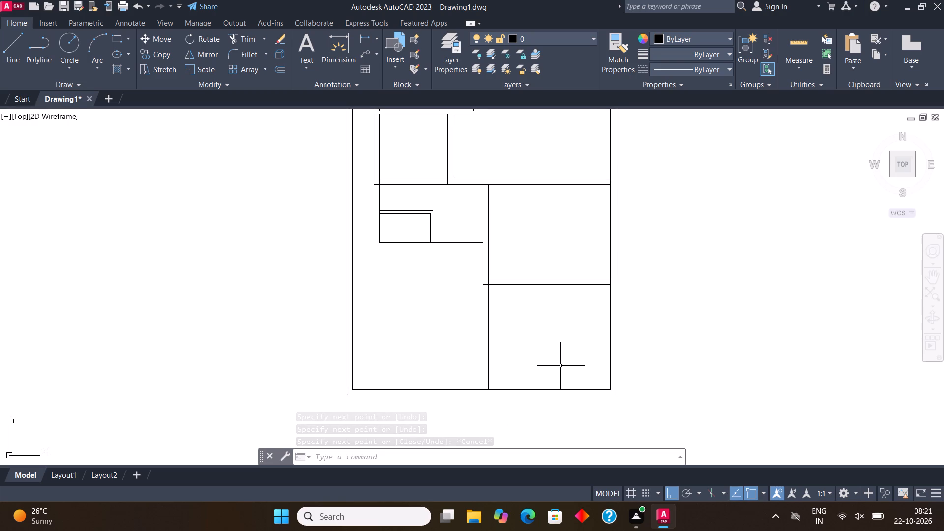
{"action": "scroll", "coordinate": [596, 287], "scroll_direction": "up", "scroll_amount": 3}
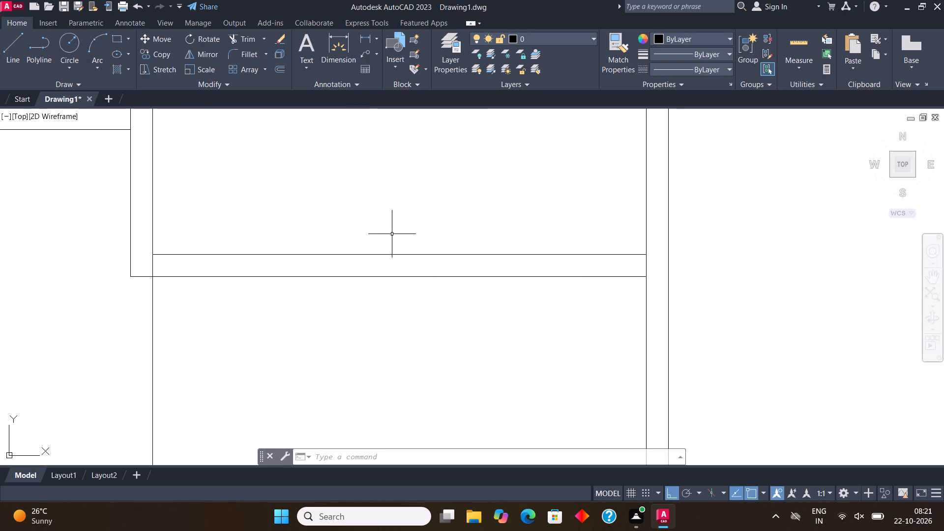
{"action": "left_click", "coordinate": [119, 41]}
{"action": "middle_click_drag", "start_coordinate": [378, 182], "coordinate": [381, 179]}
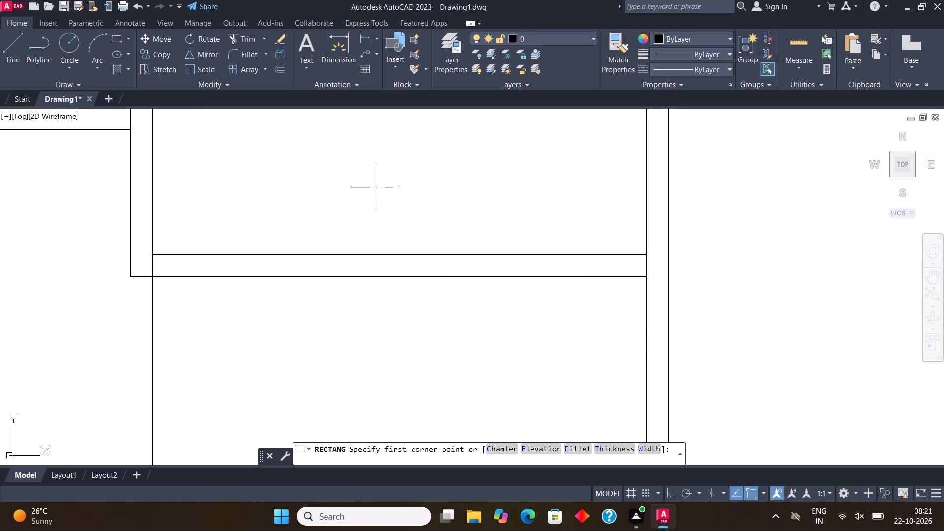
{"action": "middle_click_drag", "start_coordinate": [381, 179], "coordinate": [422, 162]}
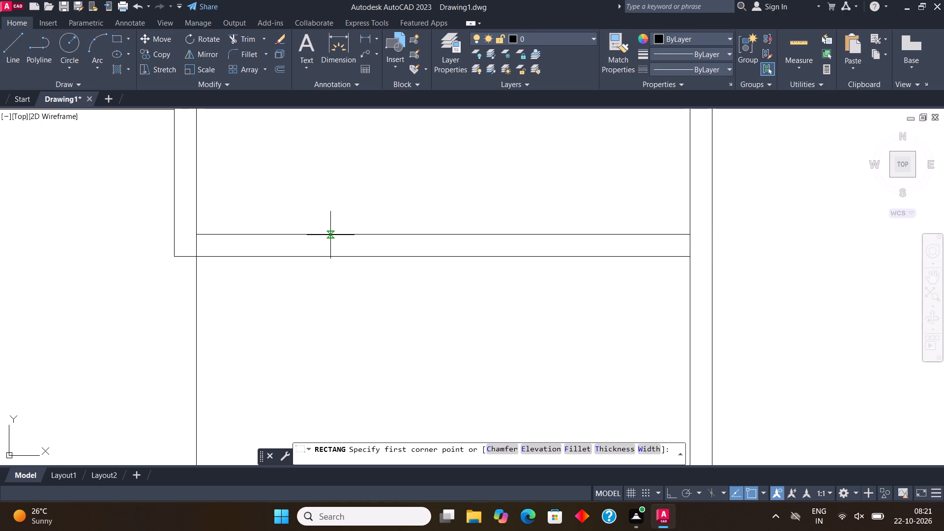
{"action": "left_click", "coordinate": [340, 236]}
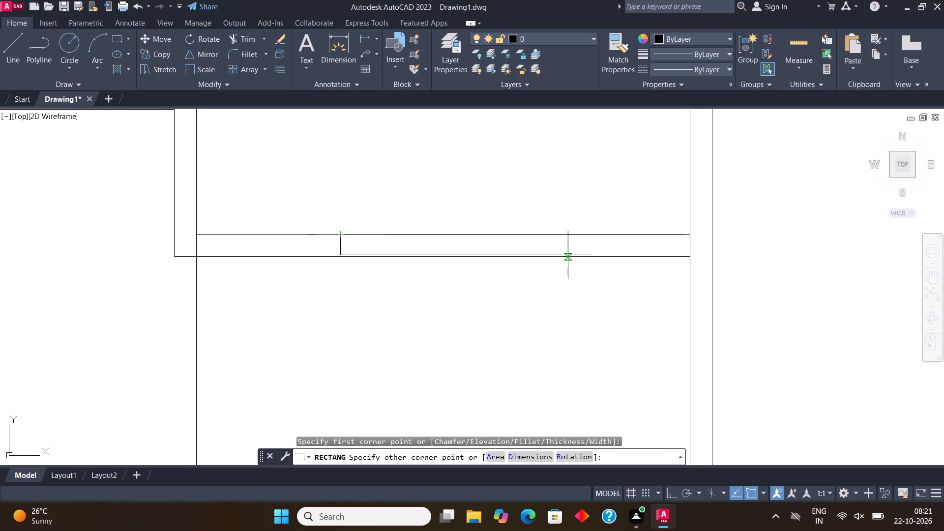
{"action": "left_click", "coordinate": [555, 256]}
Draw a horizontal centre line through the window rectangle between the midpoints of its two short sides.
{"action": "left_click", "coordinate": [17, 47]}
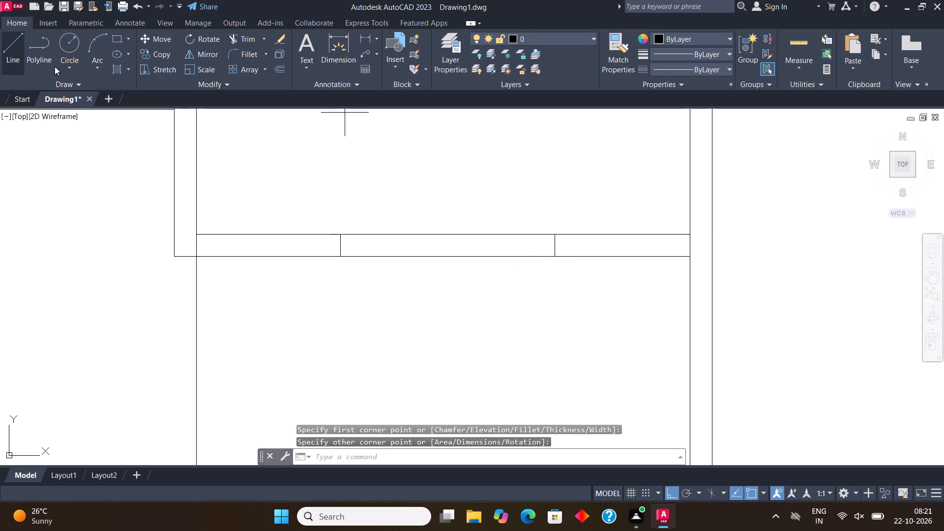
{"action": "left_click", "coordinate": [337, 243]}
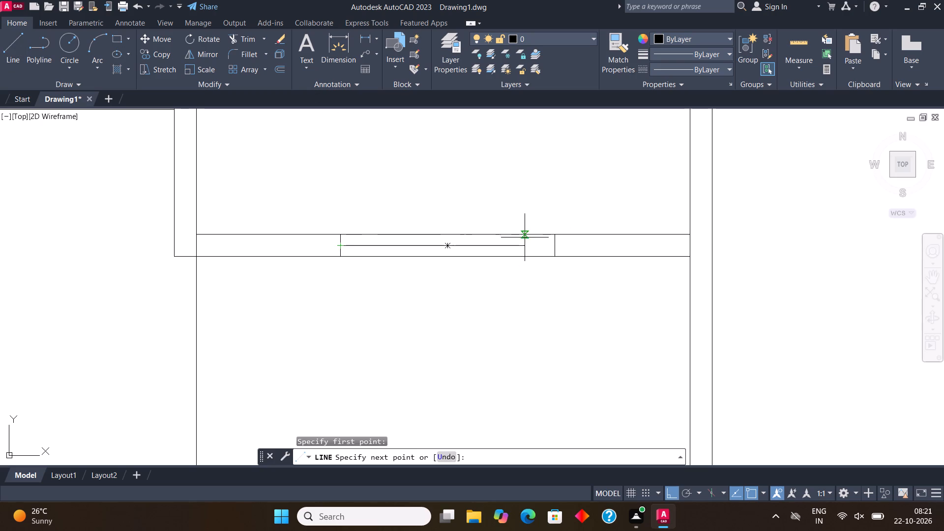
{"action": "left_click", "coordinate": [552, 247]}
{"action": "scroll", "coordinate": [452, 343], "scroll_direction": "down", "scroll_amount": 4}
{"action": "key", "text": "Escape"}
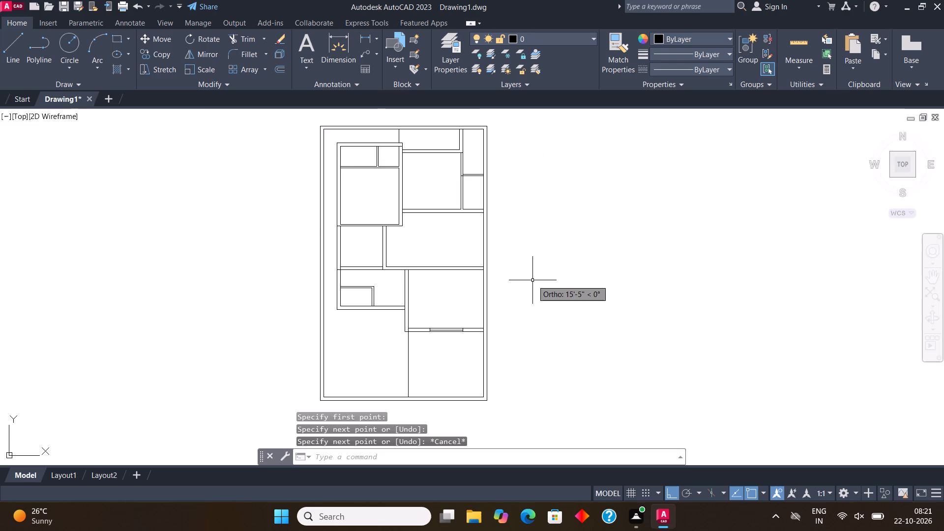
{"action": "middle_click_drag", "start_coordinate": [531, 279], "coordinate": [383, 306]}
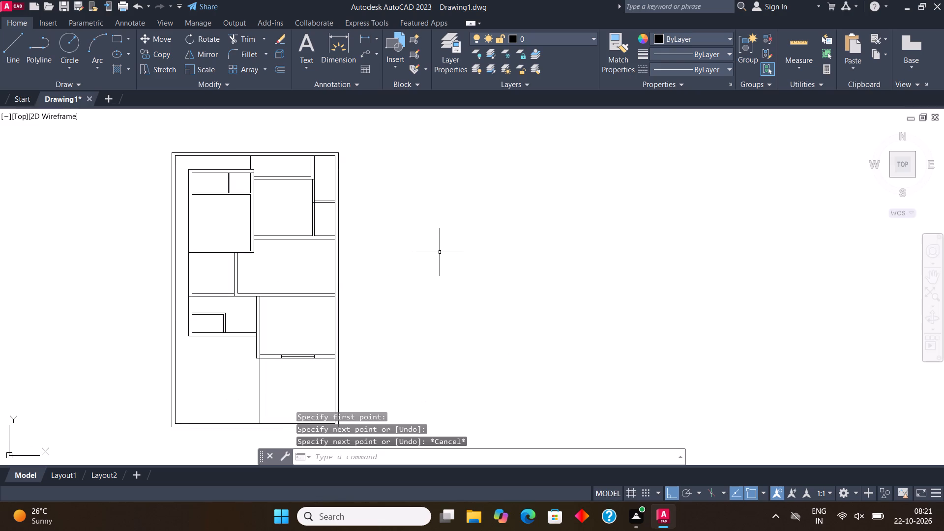
Insert the imperial door and imperial toilet sample blocks from the tool palettes in the empty space beside the plan.
{"action": "key", "text": "t"}
{"action": "type", "text": "OOL"}
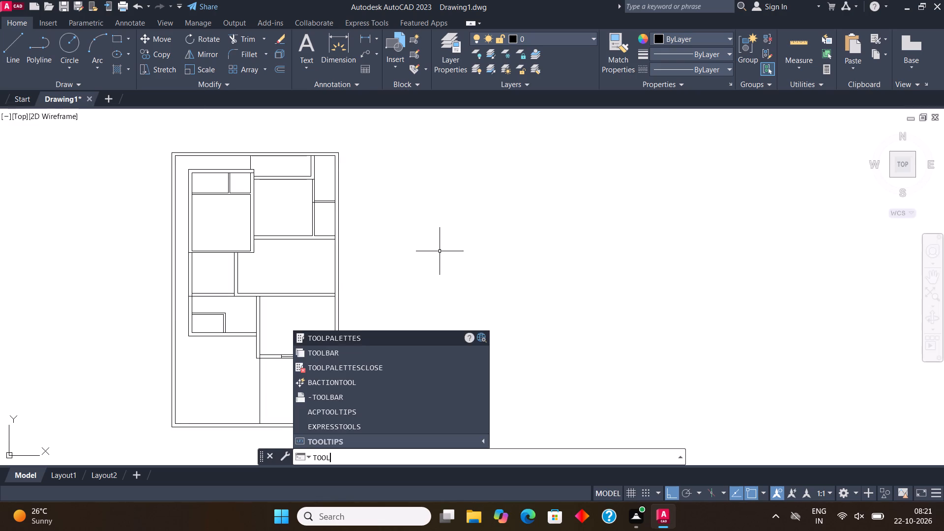
{"action": "left_click", "coordinate": [358, 336]}
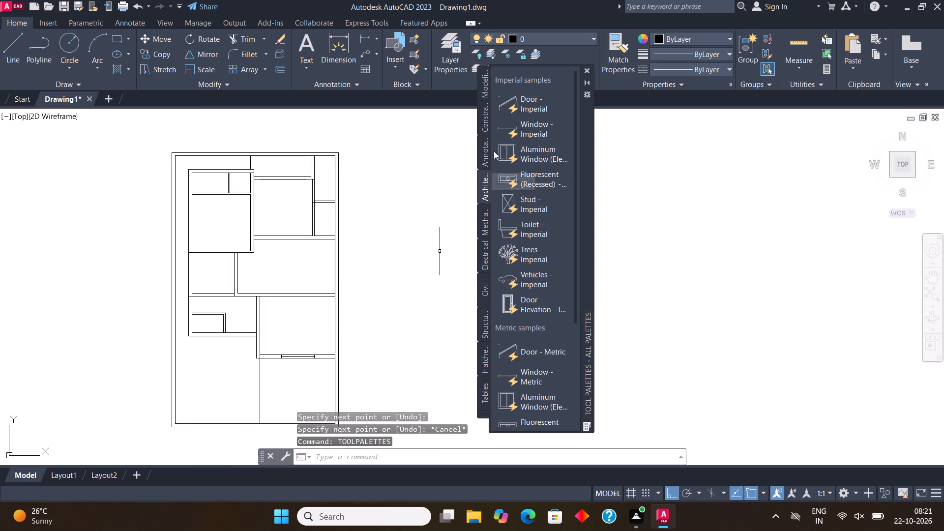
{"action": "left_click", "coordinate": [524, 109]}
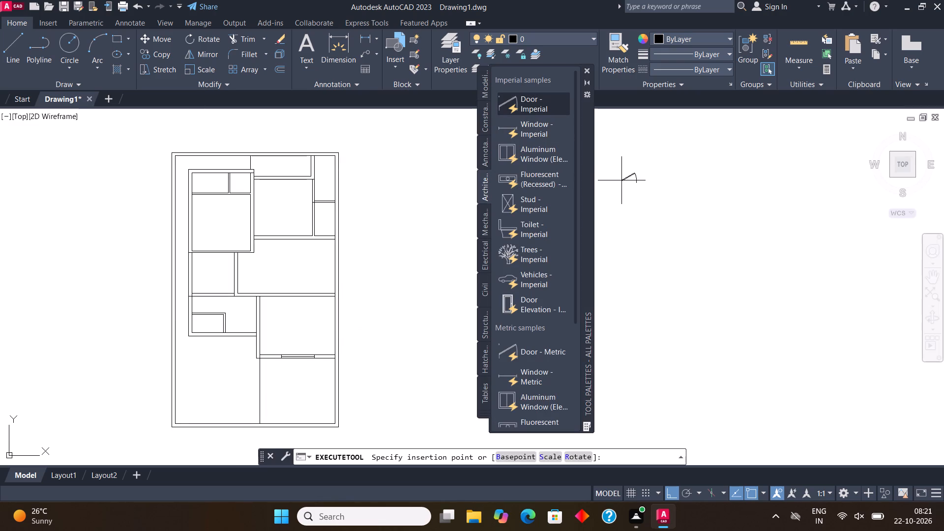
{"action": "left_click", "coordinate": [622, 173]}
{"action": "left_click", "coordinate": [535, 231]}
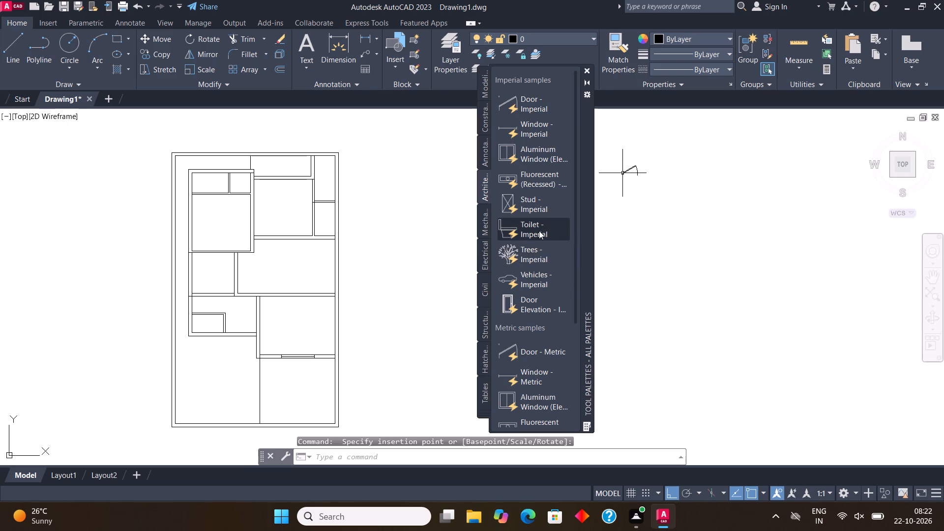
{"action": "left_click", "coordinate": [749, 163]}
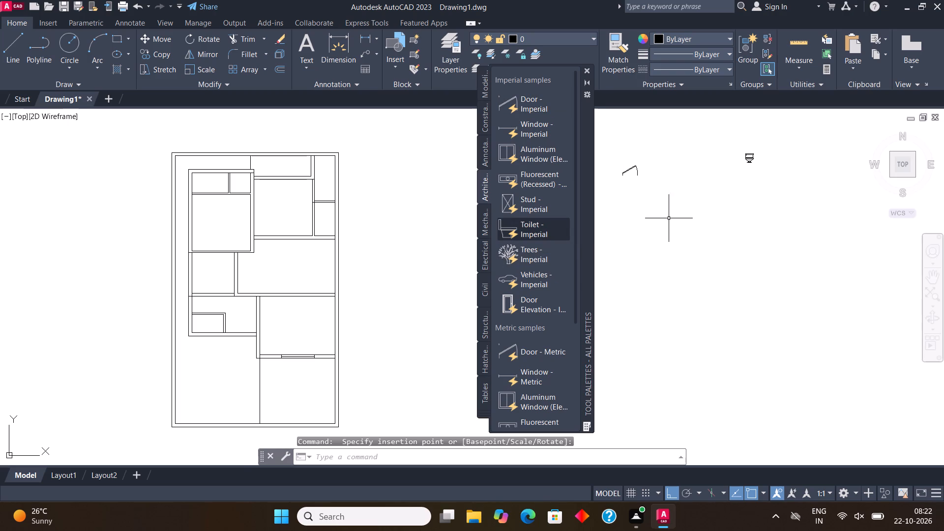
Insert the imperial tree and imperial vehicle sample blocks beside the plan, below the toilet block, and close the palettes.
{"action": "left_click", "coordinate": [533, 251]}
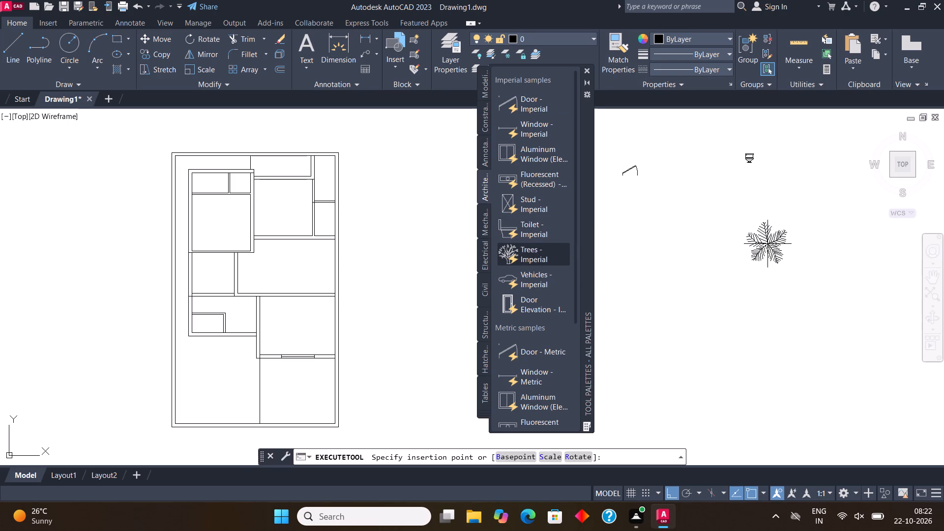
{"action": "left_click", "coordinate": [775, 247]}
{"action": "left_click", "coordinate": [533, 274]}
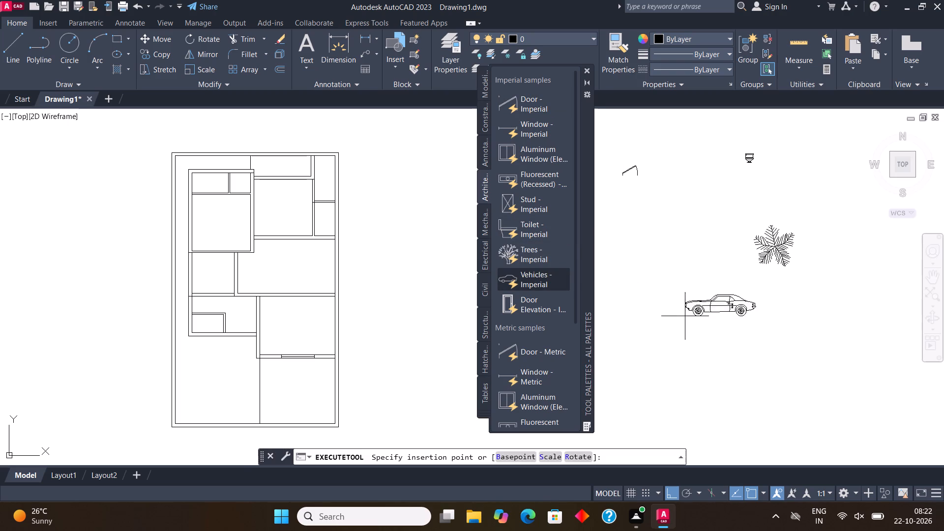
{"action": "left_click", "coordinate": [656, 338]}
{"action": "left_click", "coordinate": [586, 69]}
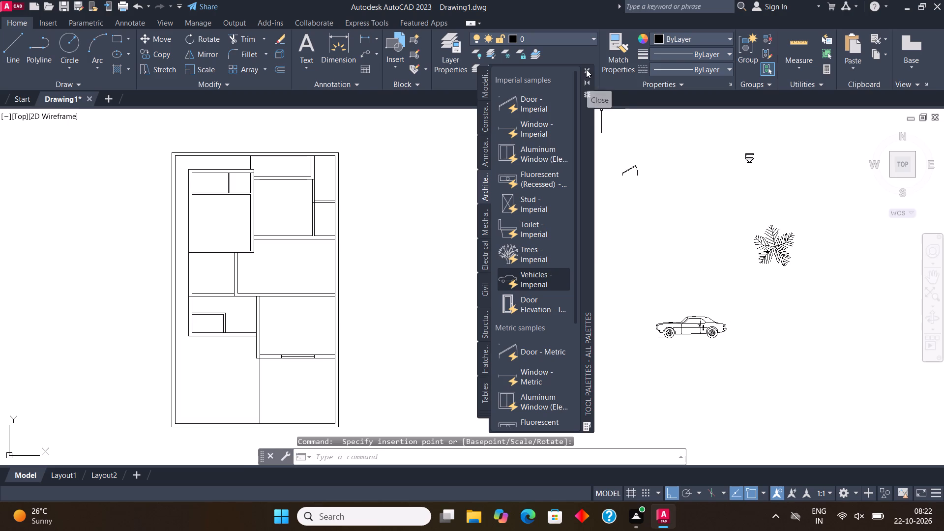
Switch the vehicle block to its Sports Car (Top) view.
{"action": "middle_click_drag", "start_coordinate": [738, 271], "coordinate": [597, 278]}
{"action": "left_click", "coordinate": [568, 331]}
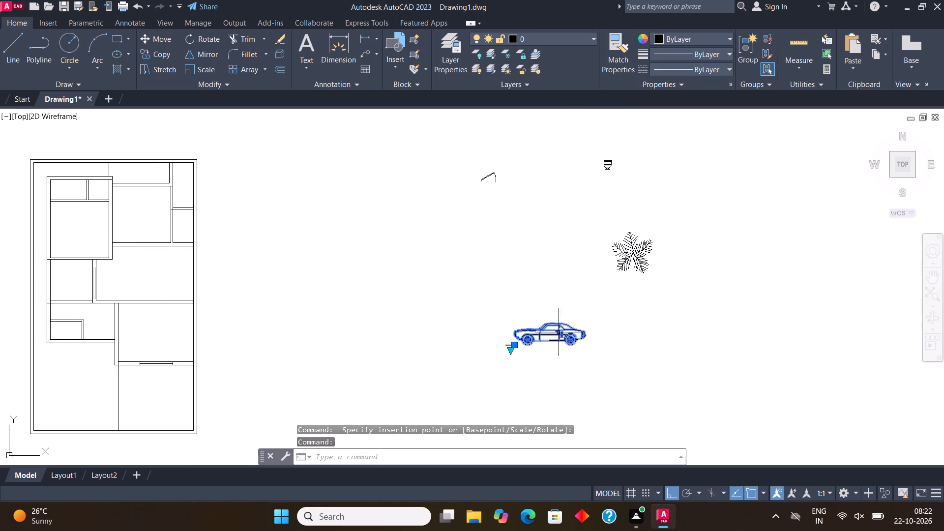
{"action": "left_click", "coordinate": [511, 352]}
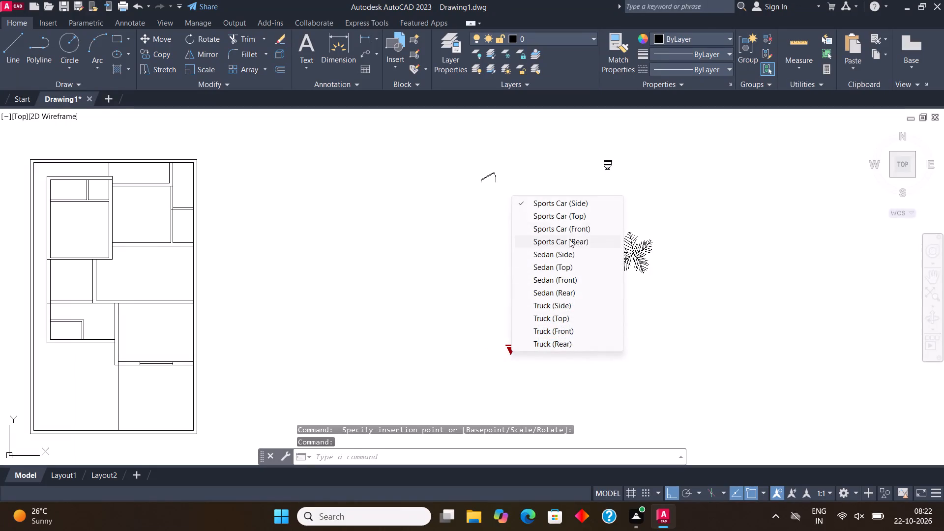
{"action": "left_click", "coordinate": [577, 213]}
{"action": "left_click", "coordinate": [637, 251]}
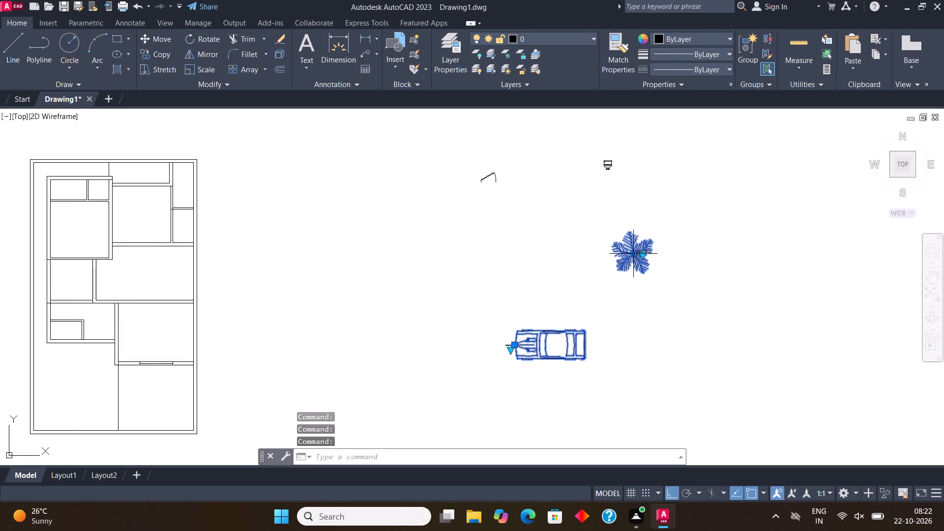
{"action": "key", "text": "Escape"}
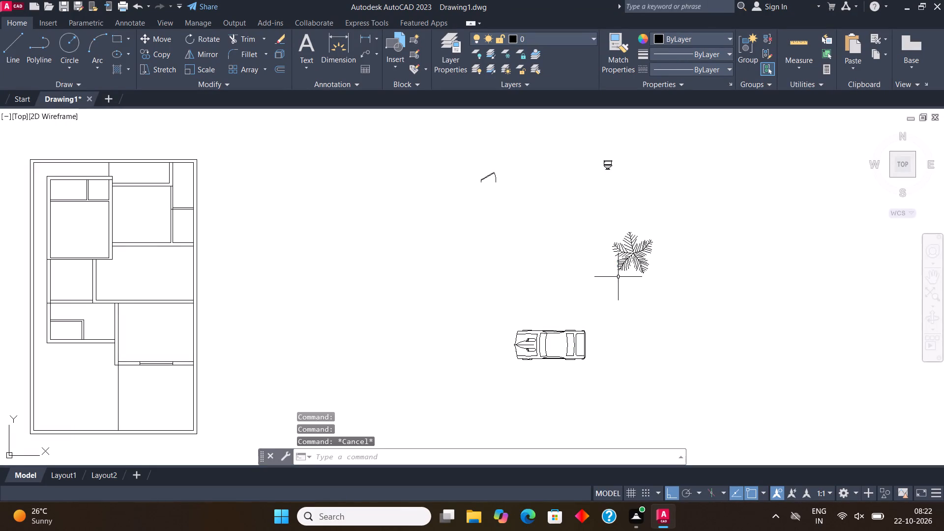
Copy the palm tree block horizontally toward the plan, placing one copy below the door block.
{"action": "scroll", "coordinate": [614, 338], "scroll_direction": "down", "scroll_amount": 2}
{"action": "scroll", "coordinate": [636, 300], "scroll_direction": "up", "scroll_amount": 3}
{"action": "left_click", "coordinate": [562, 322]}
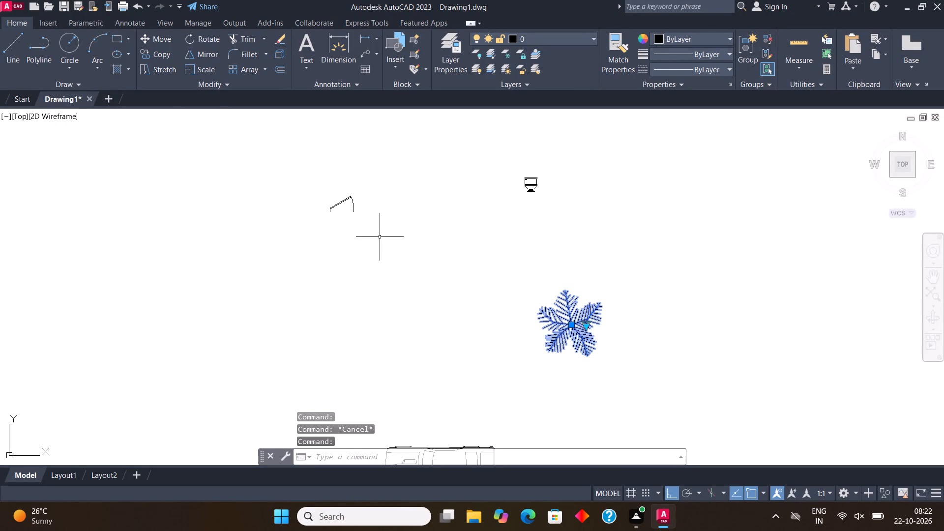
{"action": "left_click", "coordinate": [163, 54]}
{"action": "left_click", "coordinate": [553, 321]}
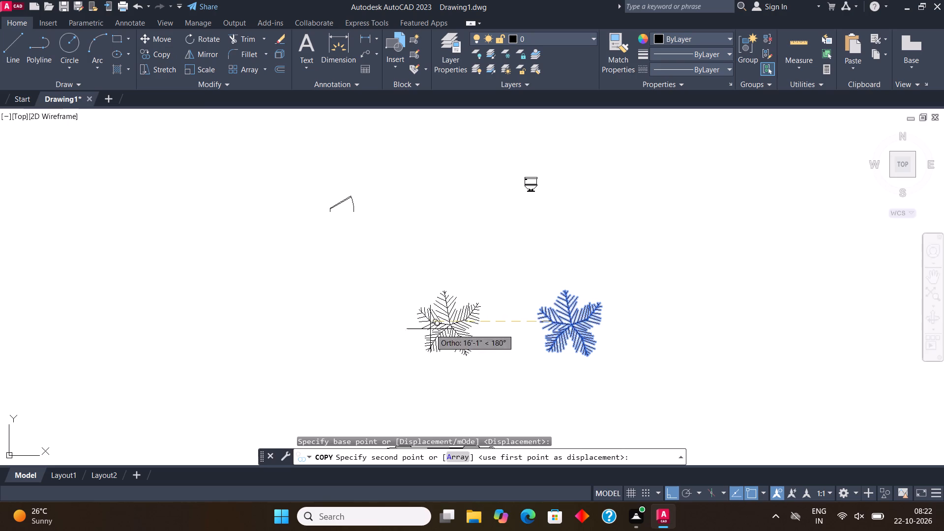
{"action": "left_click", "coordinate": [408, 326]}
{"action": "key", "text": "Escape"}
Scale the original palm tree down freehand to less than half its size, using a base point near its centre.
{"action": "left_click", "coordinate": [572, 322]}
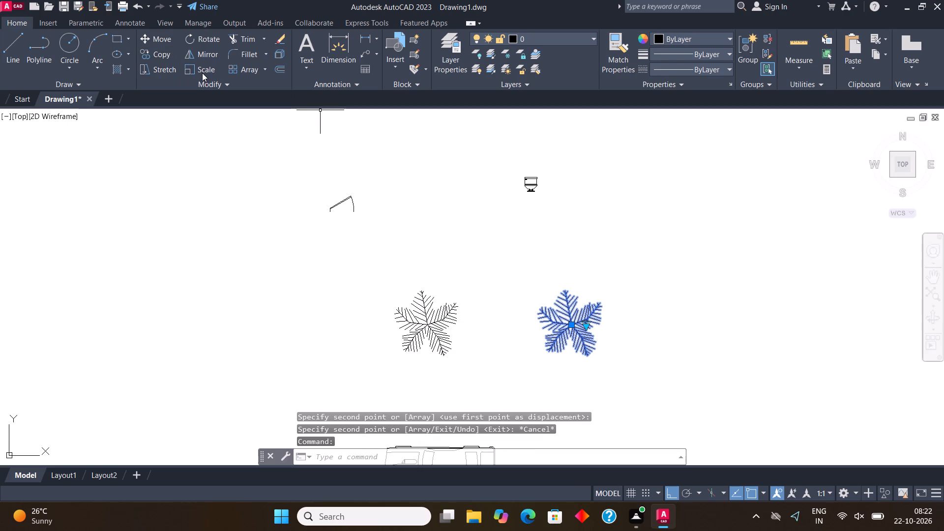
{"action": "left_click", "coordinate": [202, 73]}
{"action": "left_click", "coordinate": [570, 338]}
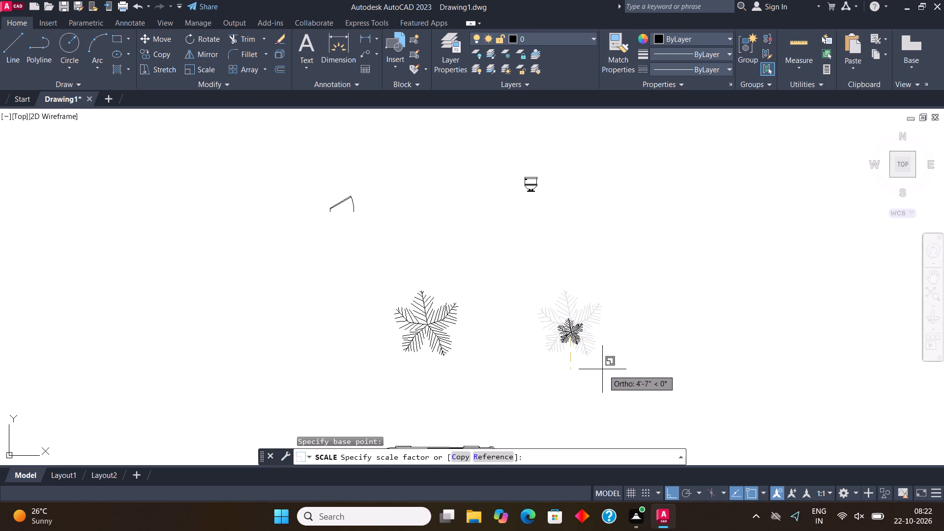
{"action": "left_click", "coordinate": [601, 368]}
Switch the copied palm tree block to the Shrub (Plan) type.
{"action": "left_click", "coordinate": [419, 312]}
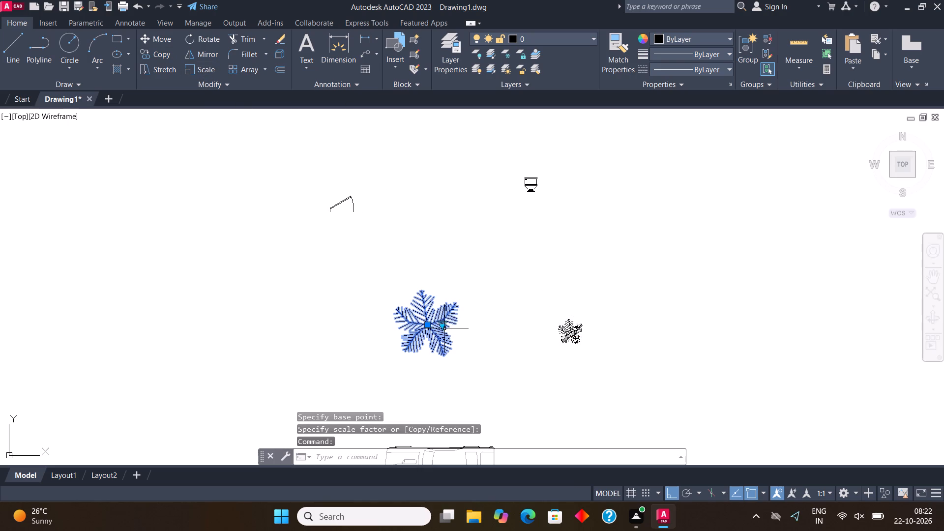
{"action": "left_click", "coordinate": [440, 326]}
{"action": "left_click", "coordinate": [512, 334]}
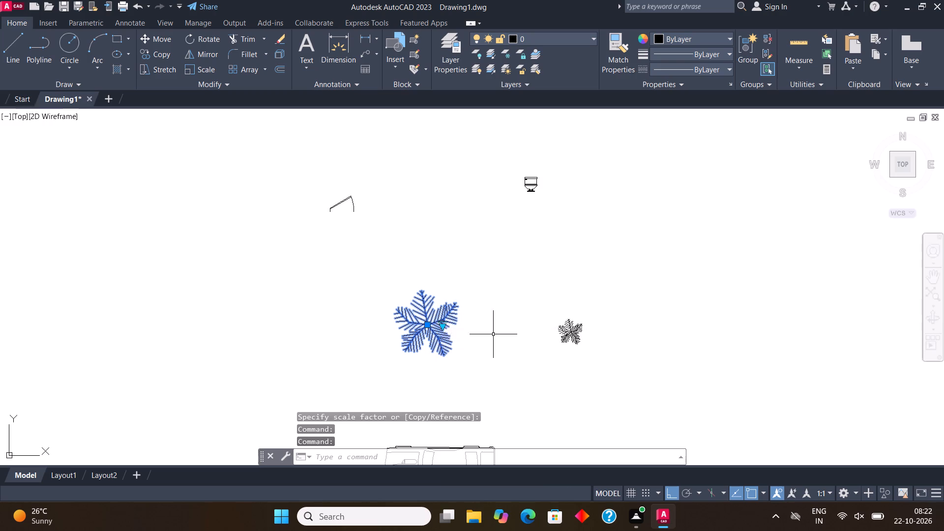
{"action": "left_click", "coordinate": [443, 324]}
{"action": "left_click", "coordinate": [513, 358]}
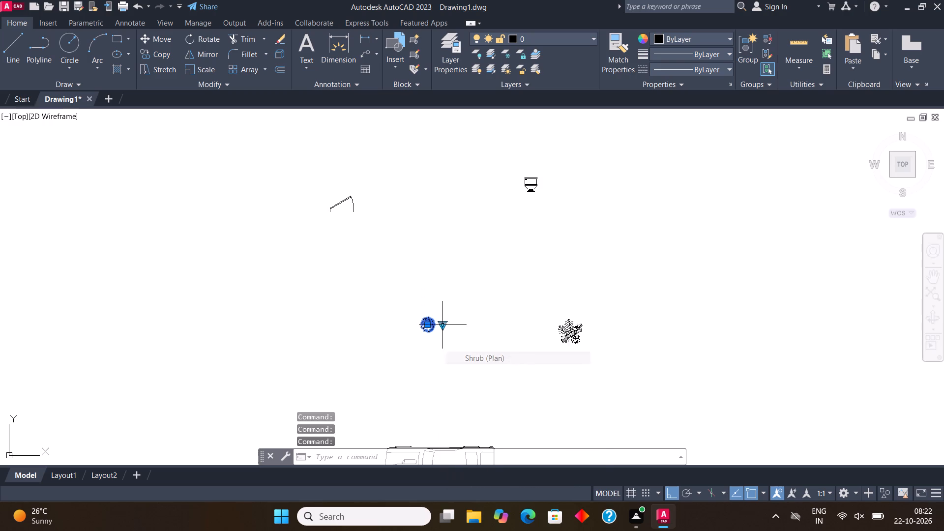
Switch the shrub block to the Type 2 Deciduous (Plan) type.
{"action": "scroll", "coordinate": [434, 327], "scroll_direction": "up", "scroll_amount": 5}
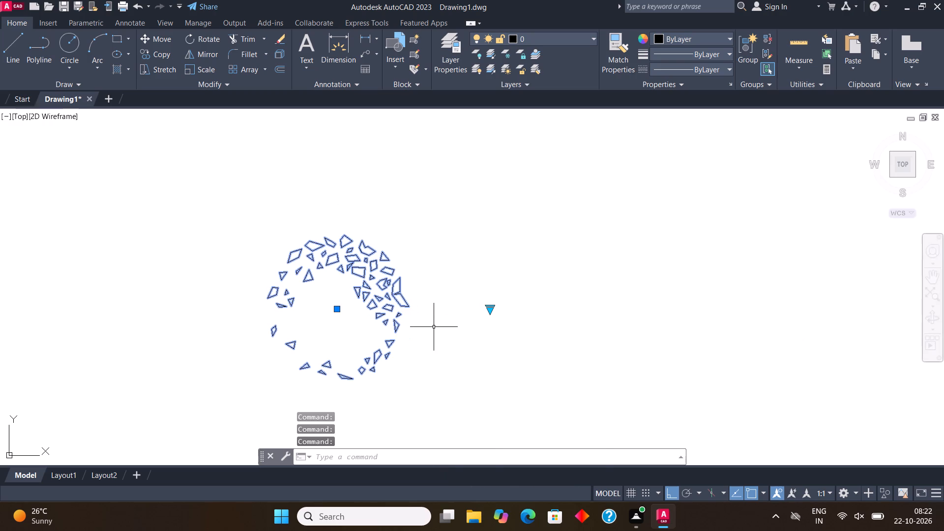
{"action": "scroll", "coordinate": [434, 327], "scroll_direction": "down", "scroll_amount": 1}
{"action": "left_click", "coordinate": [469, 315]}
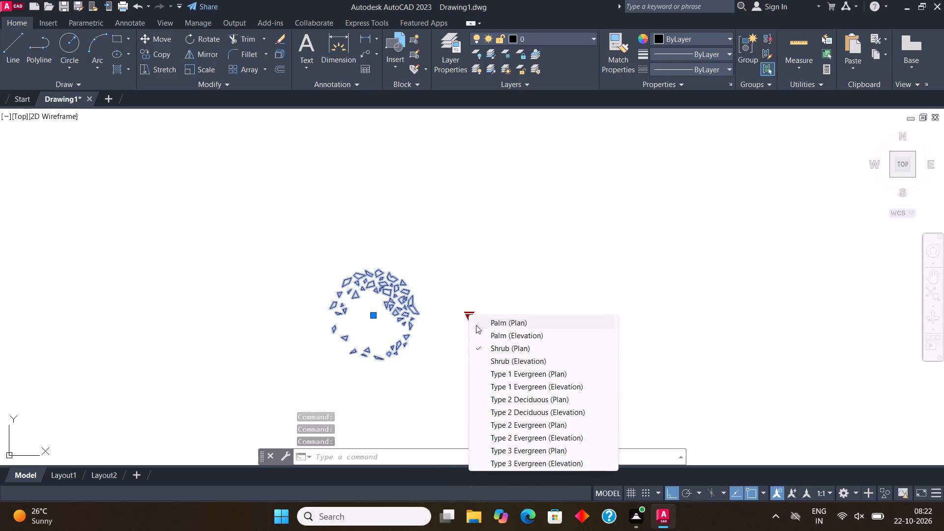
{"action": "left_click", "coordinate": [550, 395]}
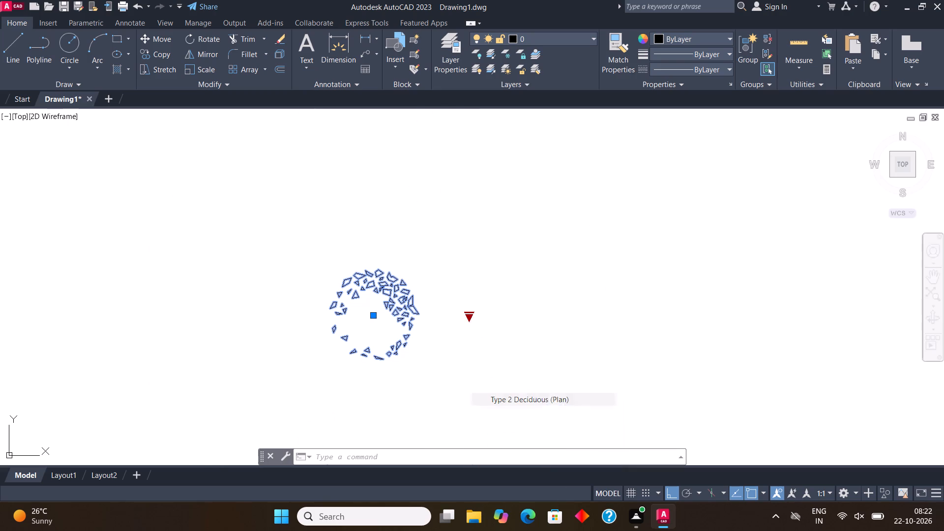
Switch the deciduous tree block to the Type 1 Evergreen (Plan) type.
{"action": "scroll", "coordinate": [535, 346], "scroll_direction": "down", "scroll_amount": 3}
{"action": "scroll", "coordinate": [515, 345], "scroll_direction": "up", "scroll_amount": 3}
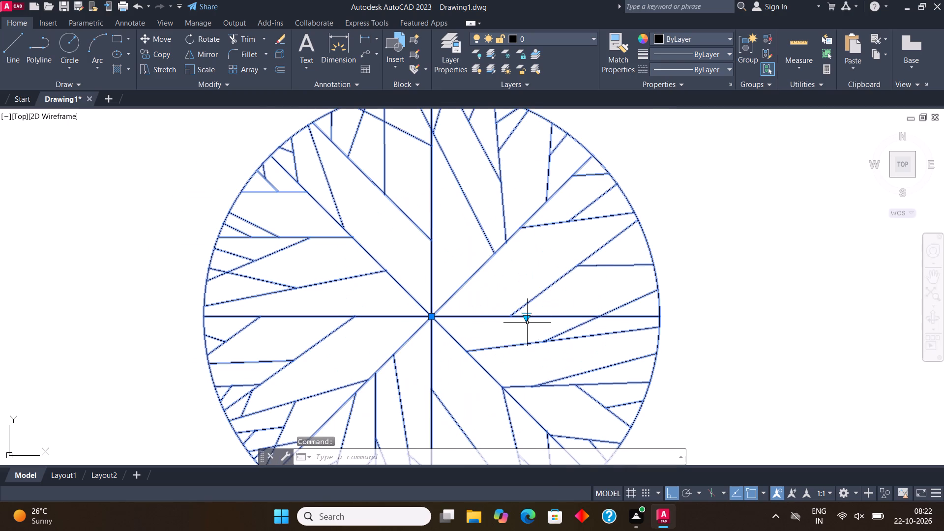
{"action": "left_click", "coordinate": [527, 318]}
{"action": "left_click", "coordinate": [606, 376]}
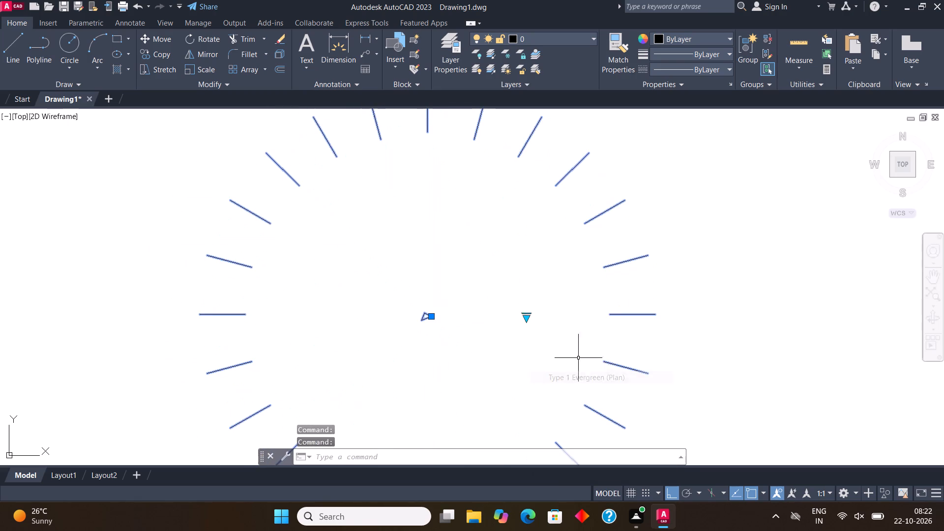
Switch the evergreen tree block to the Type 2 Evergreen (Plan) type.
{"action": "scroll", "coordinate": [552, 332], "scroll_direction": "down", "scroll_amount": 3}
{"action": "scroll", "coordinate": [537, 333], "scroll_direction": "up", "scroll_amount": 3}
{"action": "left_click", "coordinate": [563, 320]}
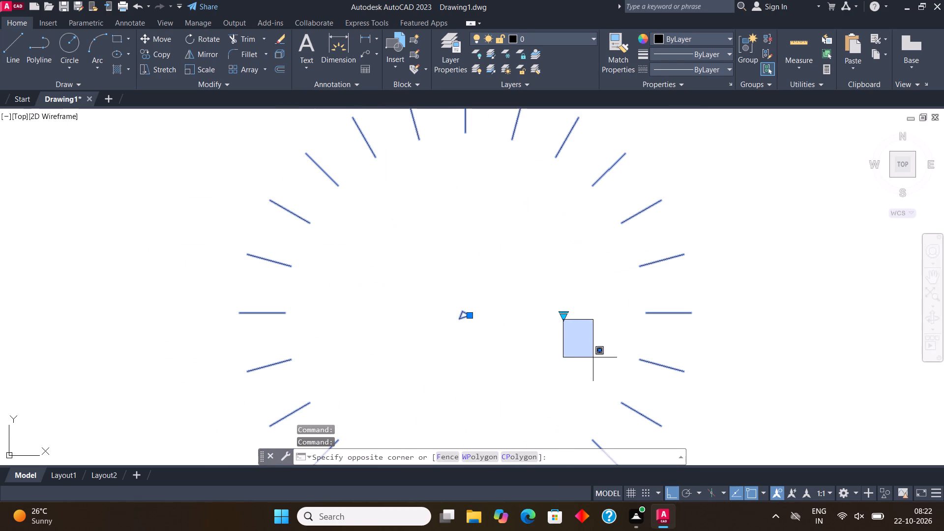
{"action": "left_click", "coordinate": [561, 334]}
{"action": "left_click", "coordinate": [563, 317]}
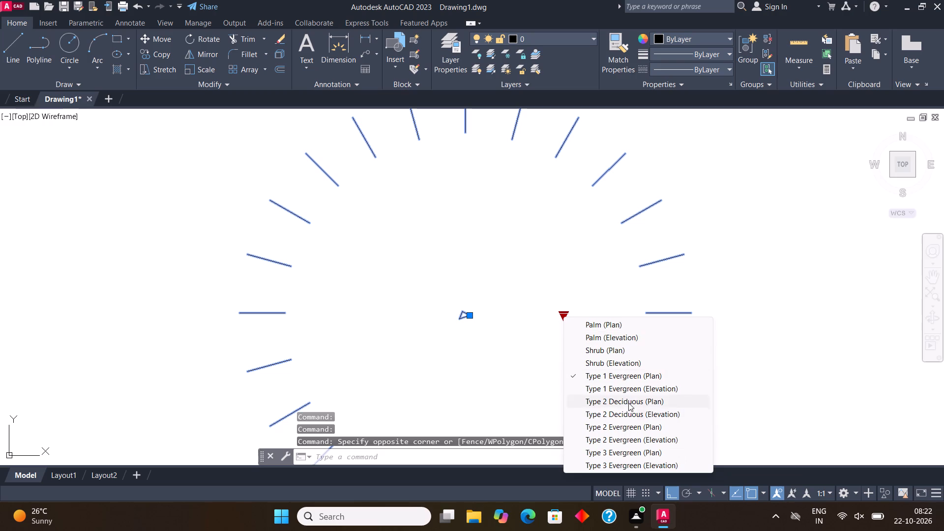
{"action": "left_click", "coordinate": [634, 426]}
Switch the evergreen tree block to the Type 3 Evergreen (Plan) type.
{"action": "scroll", "coordinate": [575, 328], "scroll_direction": "down", "scroll_amount": 2}
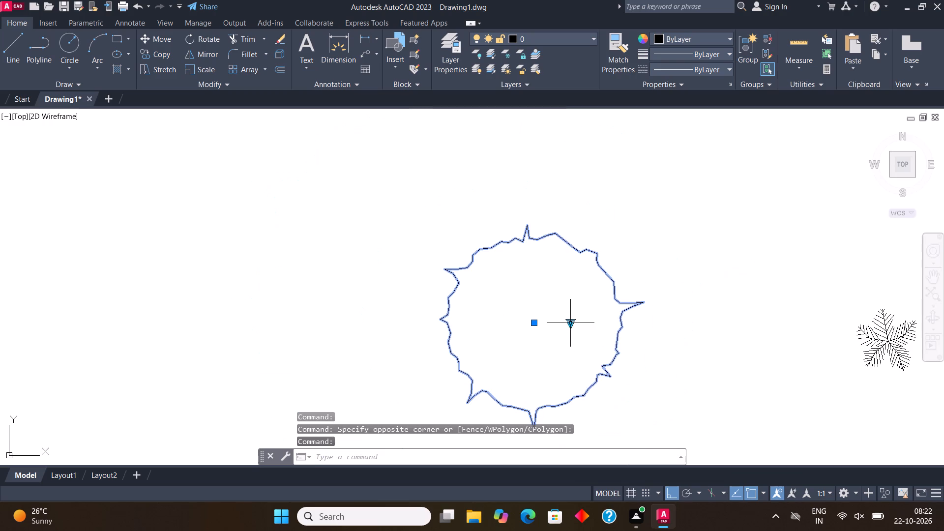
{"action": "left_click", "coordinate": [571, 325]}
{"action": "left_click", "coordinate": [645, 460]}
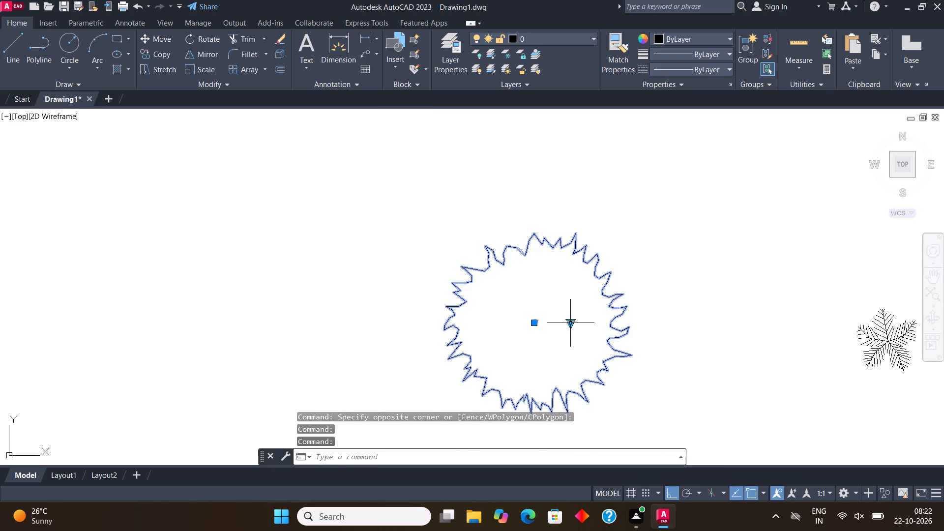
{"action": "scroll", "coordinate": [549, 312], "scroll_direction": "down", "scroll_amount": 1}
{"action": "key", "text": "Escape"}
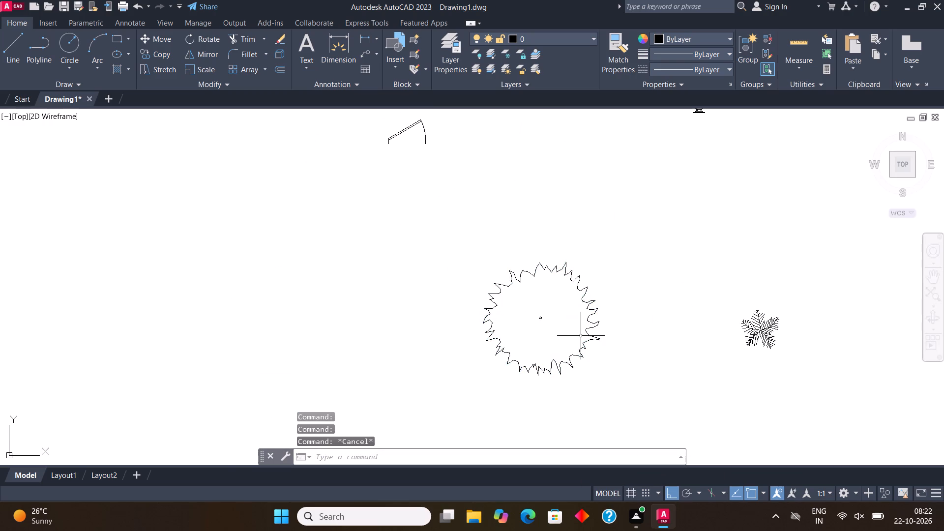
Scale the Type 3 evergreen tree down freehand to a small fraction of its size, using a base point near its centre.
{"action": "scroll", "coordinate": [582, 337], "scroll_direction": "down", "scroll_amount": 2}
{"action": "scroll", "coordinate": [583, 341], "scroll_direction": "up", "scroll_amount": 1}
{"action": "left_click", "coordinate": [585, 339]}
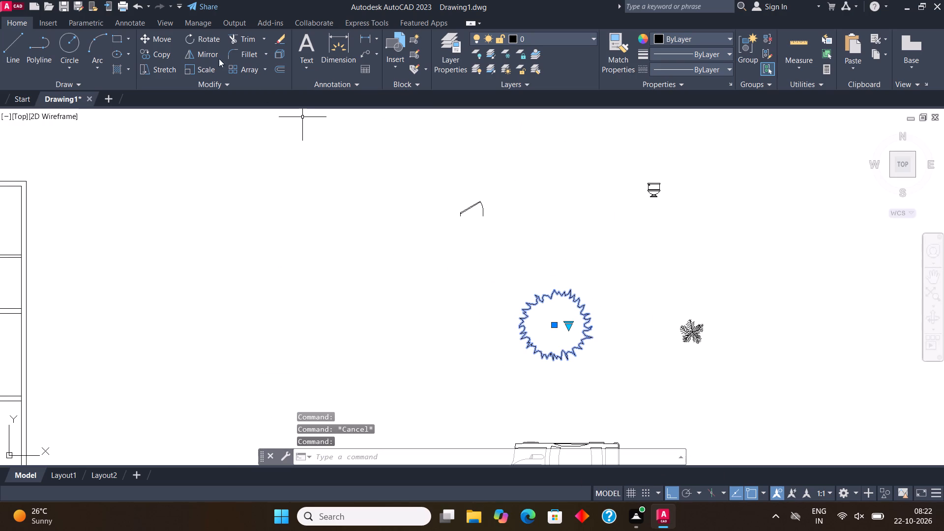
{"action": "left_click", "coordinate": [209, 68]}
{"action": "left_click", "coordinate": [545, 328]}
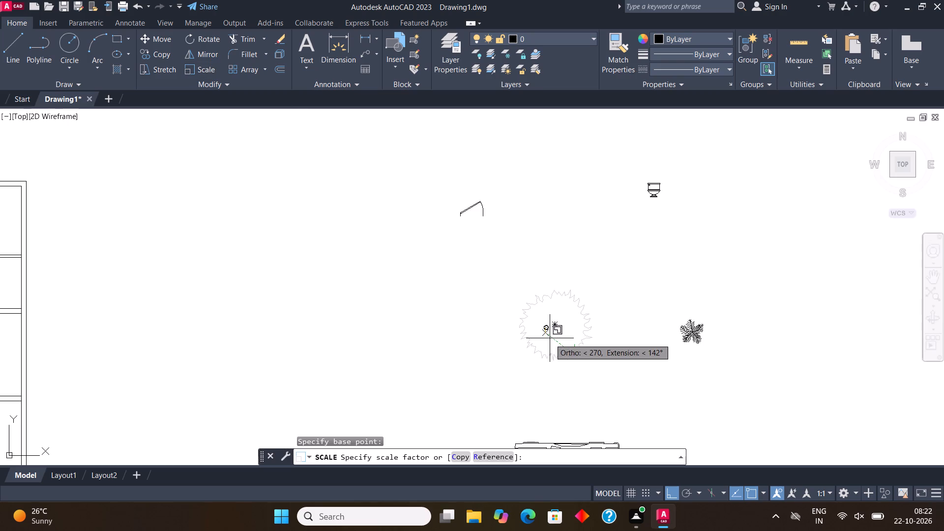
{"action": "left_click", "coordinate": [555, 341]}
Copy the small evergreen tree straight down, placing one copy a short distance below the original.
{"action": "scroll", "coordinate": [547, 333], "scroll_direction": "up", "scroll_amount": 4}
{"action": "left_click", "coordinate": [545, 331]}
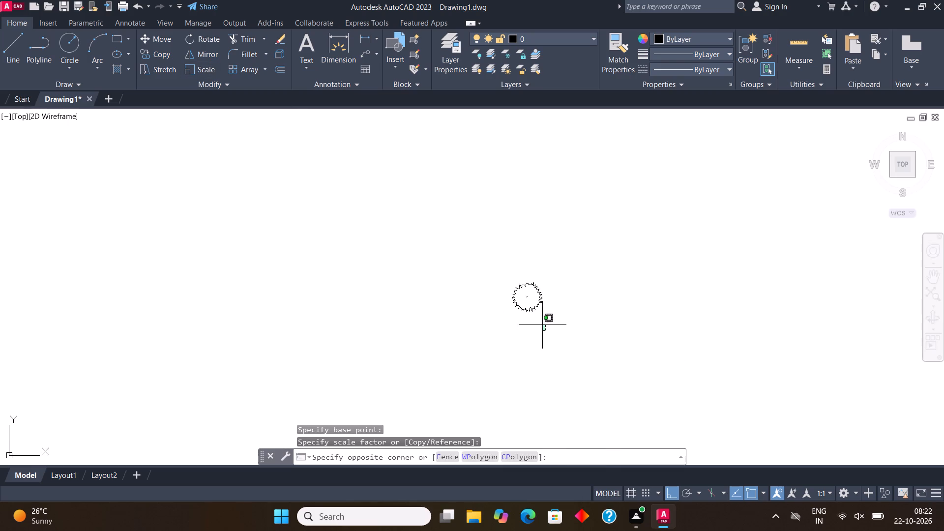
{"action": "left_click", "coordinate": [505, 270]}
{"action": "scroll", "coordinate": [510, 297], "scroll_direction": "down", "scroll_amount": 6}
{"action": "scroll", "coordinate": [520, 321], "scroll_direction": "up", "scroll_amount": 3}
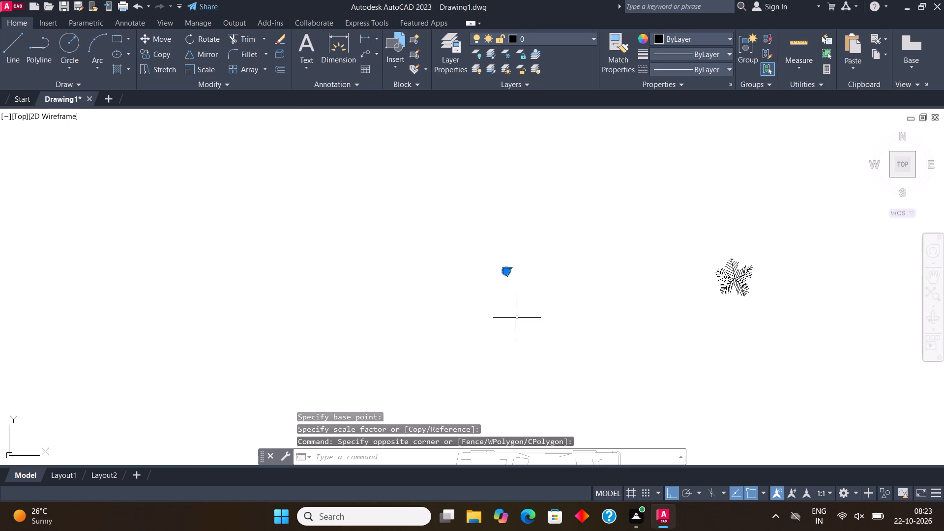
{"action": "left_click", "coordinate": [162, 54]}
{"action": "left_click", "coordinate": [511, 270]}
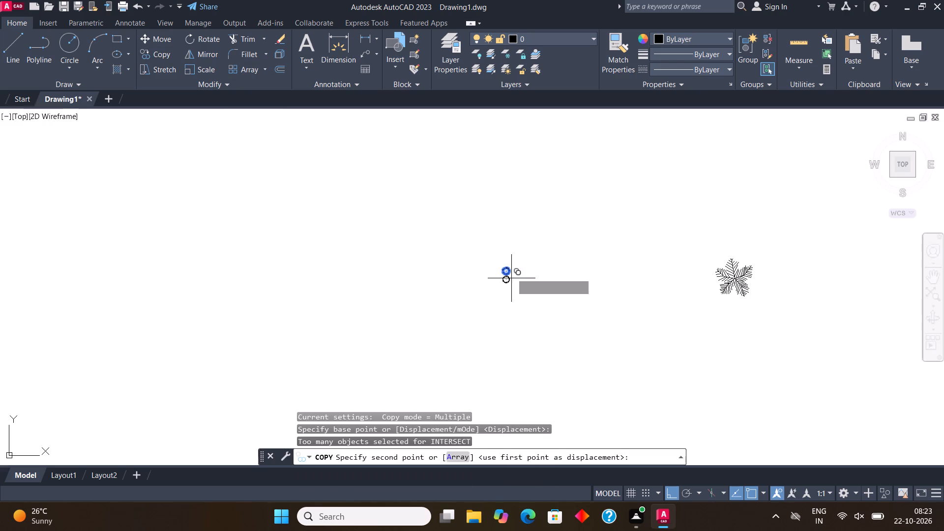
{"action": "left_click", "coordinate": [517, 310]}
{"action": "key", "text": "Escape"}
Switch the lower copy of the small evergreen tree to the Shrub (Plan) type.
{"action": "scroll", "coordinate": [517, 317], "scroll_direction": "up", "scroll_amount": 3}
{"action": "left_click", "coordinate": [472, 303]}
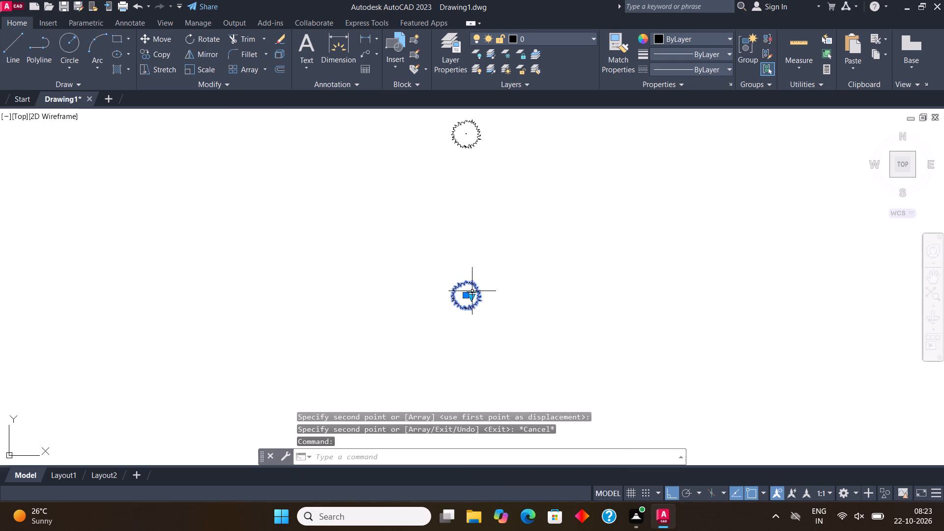
{"action": "left_click", "coordinate": [472, 297]}
{"action": "left_click", "coordinate": [519, 330]}
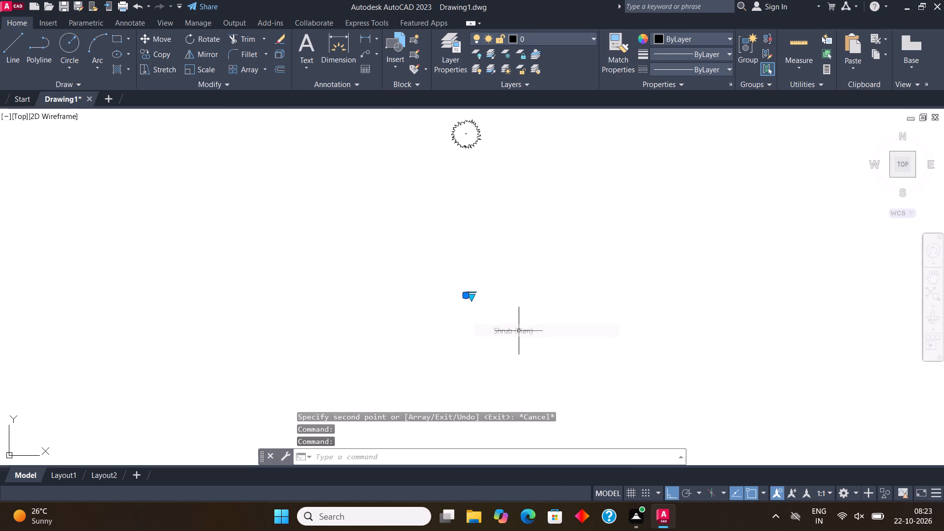
{"action": "scroll", "coordinate": [456, 294], "scroll_direction": "up", "scroll_amount": 6}
{"action": "scroll", "coordinate": [456, 294], "scroll_direction": "down", "scroll_amount": 3}
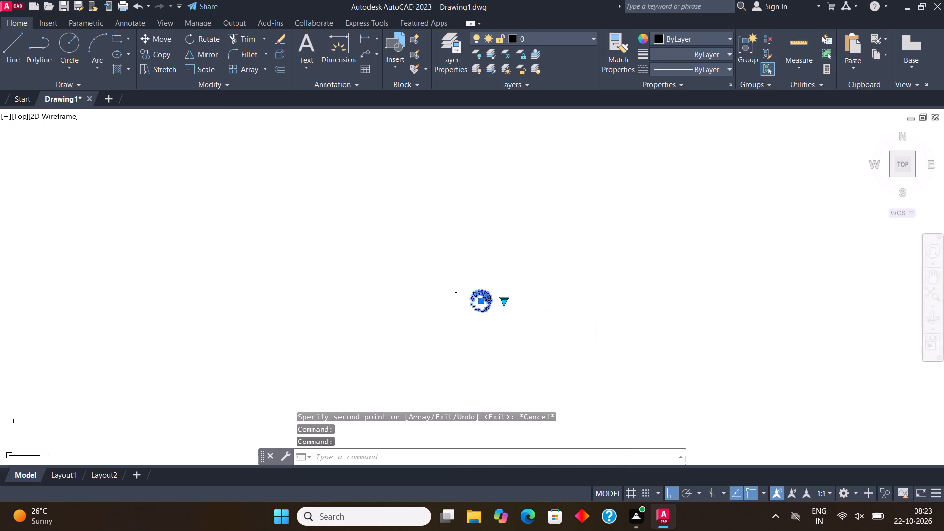
{"action": "scroll", "coordinate": [456, 294], "scroll_direction": "down", "scroll_amount": 1}
{"action": "key", "text": "Escape"}
Scale the shrub up freehand to roughly twice its size, using a base point near its centre.
{"action": "scroll", "coordinate": [489, 322], "scroll_direction": "down", "scroll_amount": 3}
{"action": "scroll", "coordinate": [489, 323], "scroll_direction": "up", "scroll_amount": 2}
{"action": "left_click", "coordinate": [482, 309]}
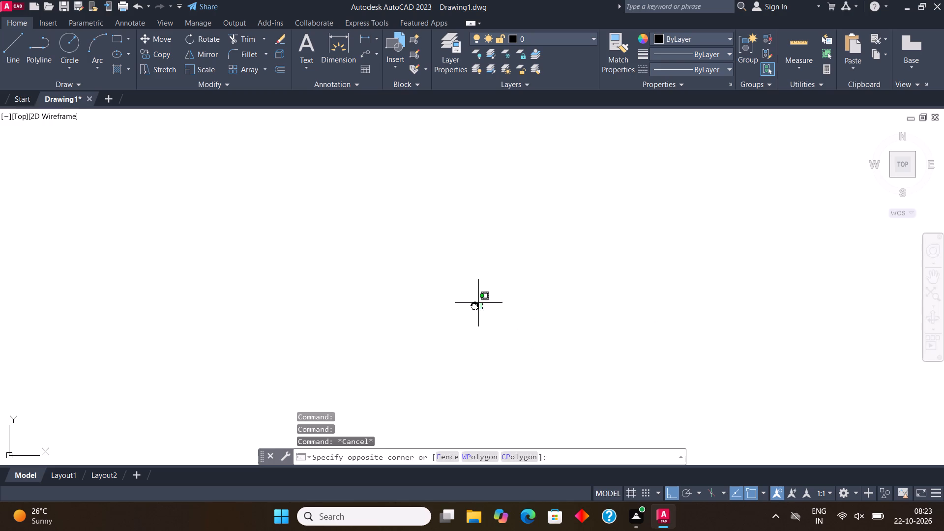
{"action": "left_click", "coordinate": [459, 288]}
{"action": "left_click", "coordinate": [203, 65]}
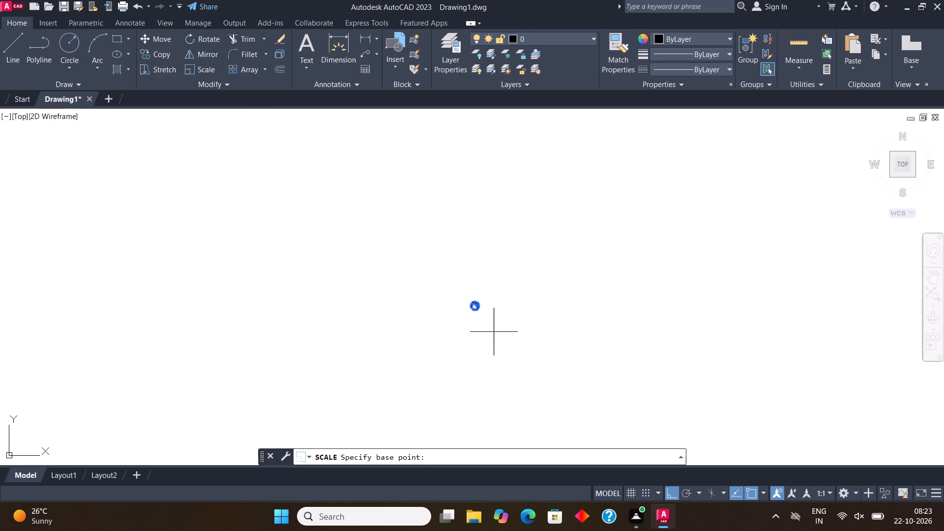
{"action": "left_click", "coordinate": [477, 307]}
{"action": "left_click", "coordinate": [593, 395]}
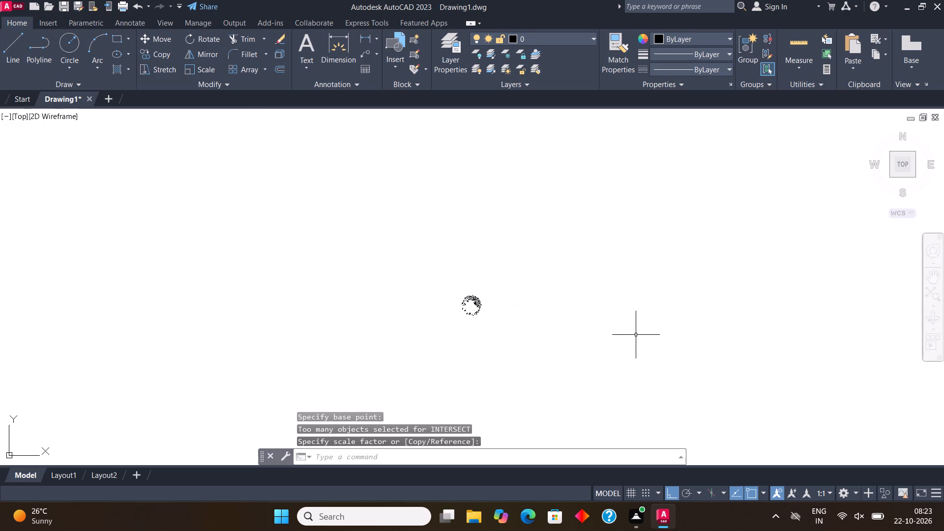
Switch the toilet block to the Elongated (Plan) view.
{"action": "scroll", "coordinate": [651, 331], "scroll_direction": "down", "scroll_amount": 7}
{"action": "middle_click_drag", "start_coordinate": [580, 374], "coordinate": [597, 317]}
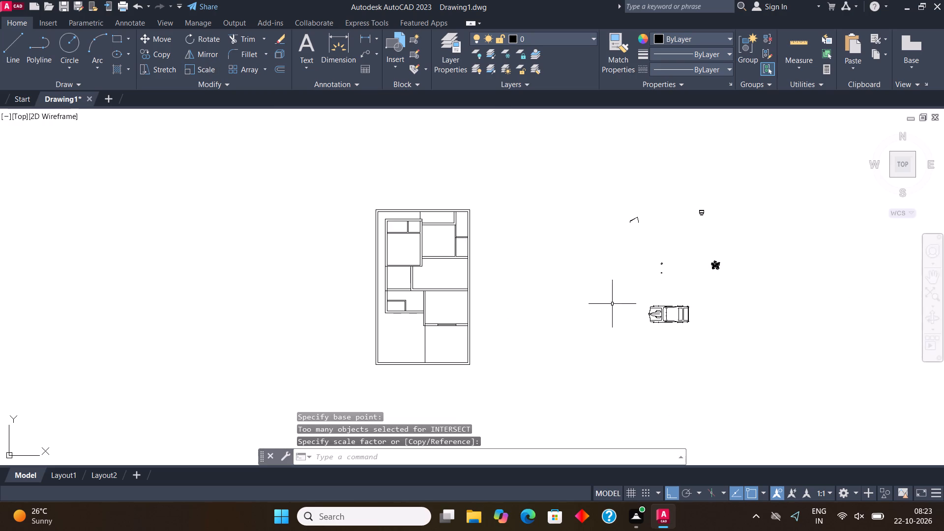
{"action": "scroll", "coordinate": [721, 176], "scroll_direction": "up", "scroll_amount": 4}
{"action": "scroll", "coordinate": [660, 272], "scroll_direction": "down", "scroll_amount": 4}
{"action": "middle_click_drag", "start_coordinate": [648, 289], "coordinate": [633, 271]}
{"action": "scroll", "coordinate": [633, 271], "scroll_direction": "up", "scroll_amount": 2}
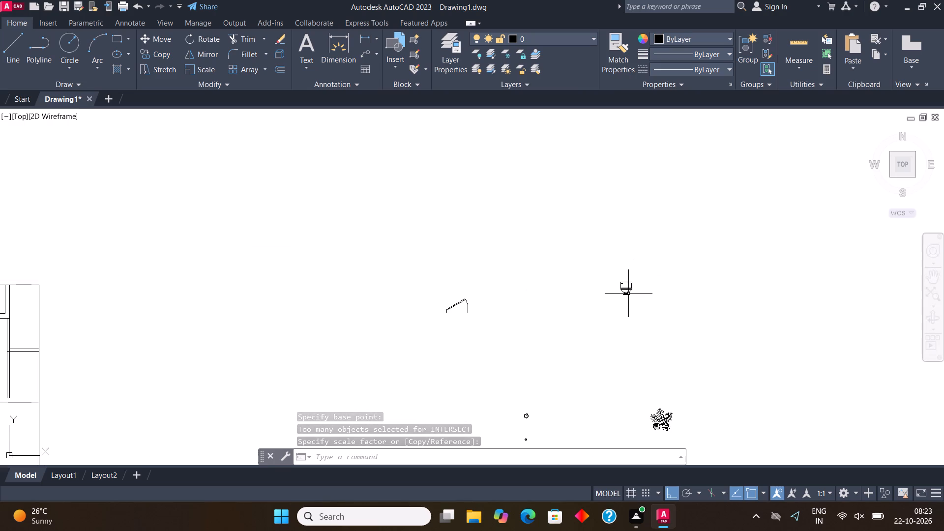
{"action": "left_click", "coordinate": [628, 294]}
{"action": "left_click", "coordinate": [617, 301]}
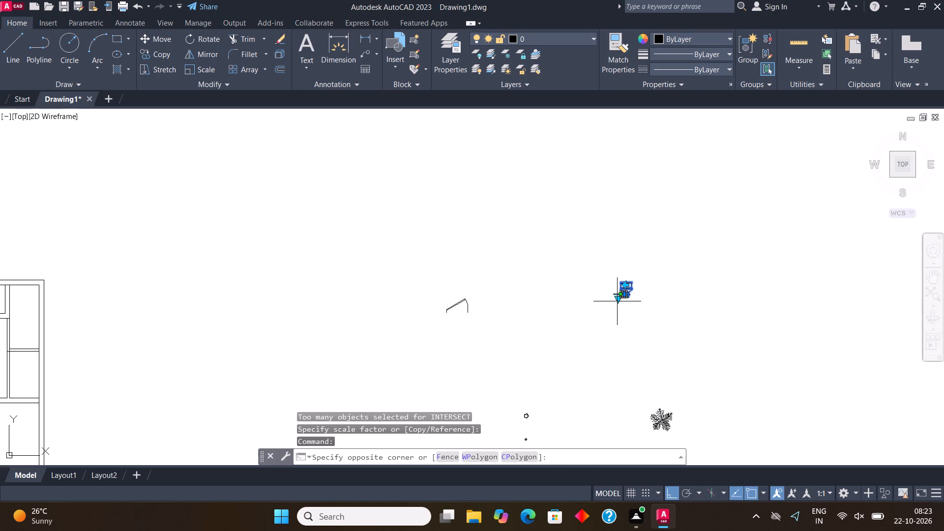
{"action": "left_click", "coordinate": [617, 296]}
{"action": "left_click", "coordinate": [617, 297]}
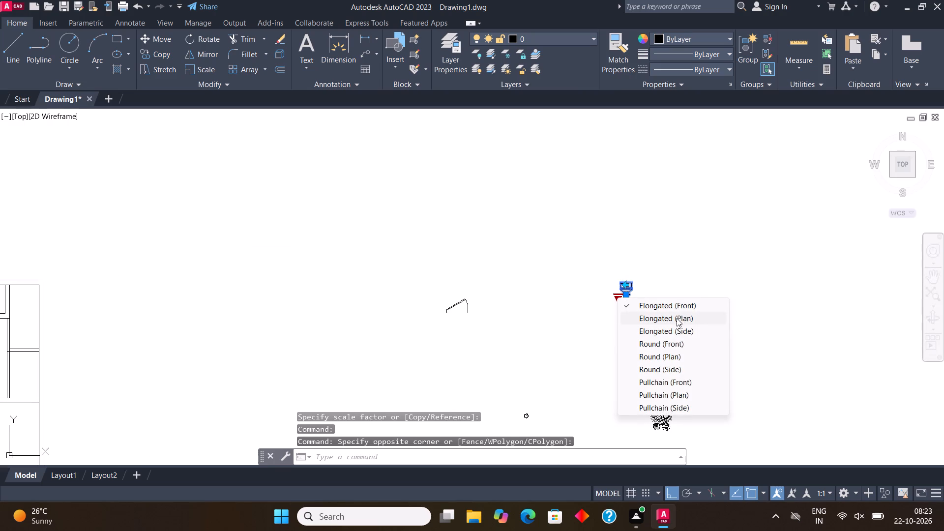
{"action": "left_click", "coordinate": [677, 318]}
Mirror the plan-view toilet upward across a horizontal line just above it, keeping the source object.
{"action": "left_click", "coordinate": [207, 53]}
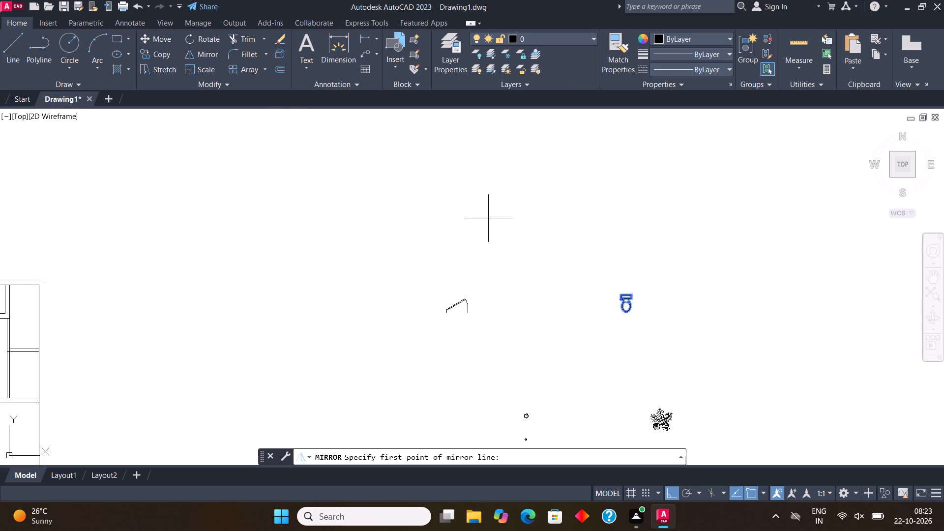
{"action": "left_click", "coordinate": [621, 284]}
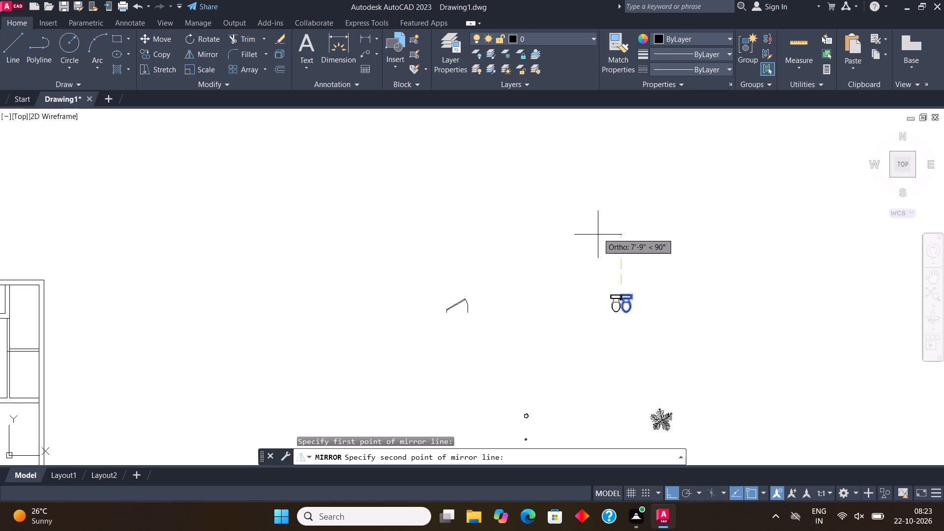
{"action": "left_click", "coordinate": [687, 285]}
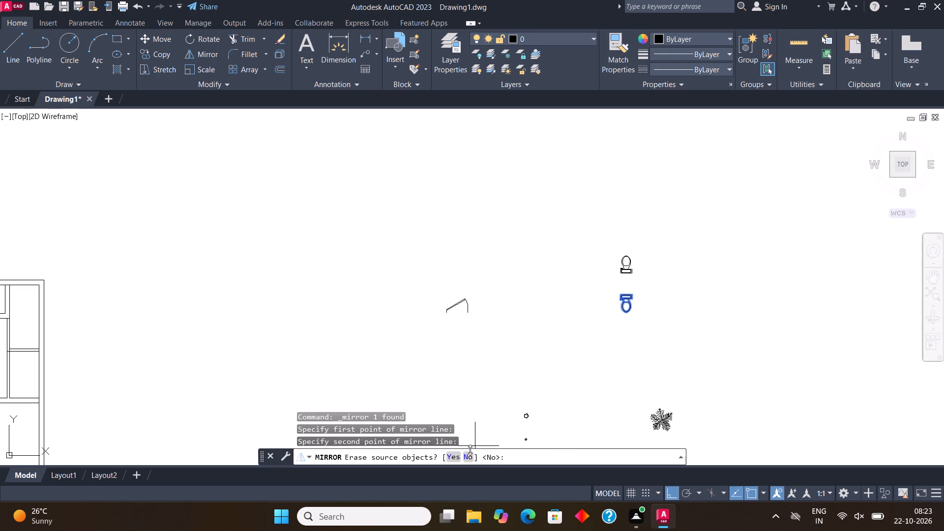
{"action": "left_click", "coordinate": [470, 456]}
Copy the lower toilet horizontally, placing one copy roughly 10' to its right.
{"action": "left_click", "coordinate": [637, 330]}
{"action": "left_click", "coordinate": [619, 292]}
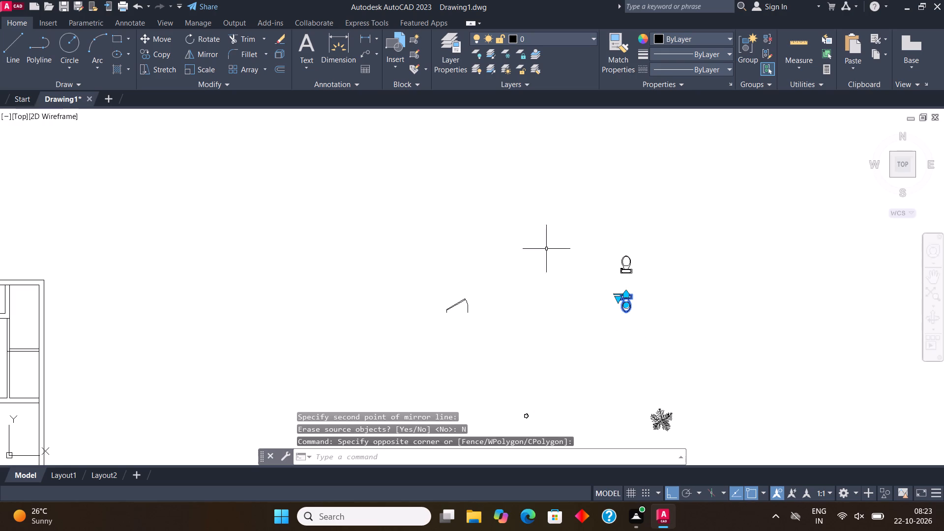
{"action": "left_click", "coordinate": [159, 56]}
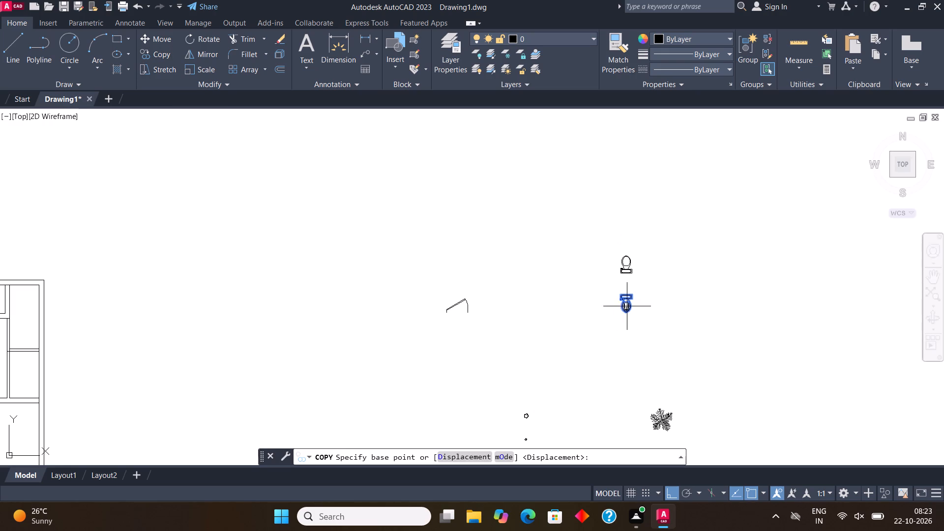
{"action": "left_click", "coordinate": [627, 302]}
{"action": "scroll", "coordinate": [581, 304], "scroll_direction": "down", "scroll_amount": 2}
{"action": "scroll", "coordinate": [604, 305], "scroll_direction": "up", "scroll_amount": 3}
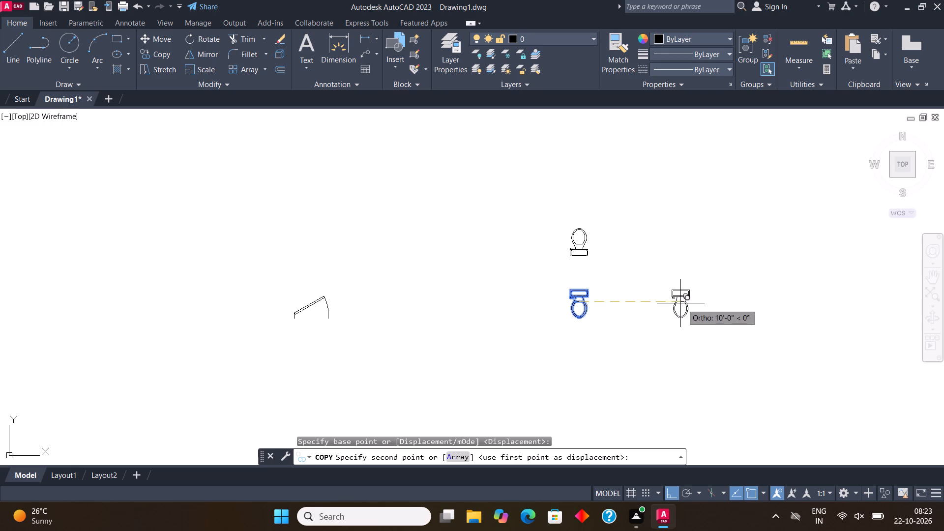
{"action": "left_click", "coordinate": [689, 304]}
{"action": "key", "text": "Escape"}
Rotate the copied toilet 270° about a point just to its right, so the bowl faces left.
{"action": "left_click", "coordinate": [691, 299]}
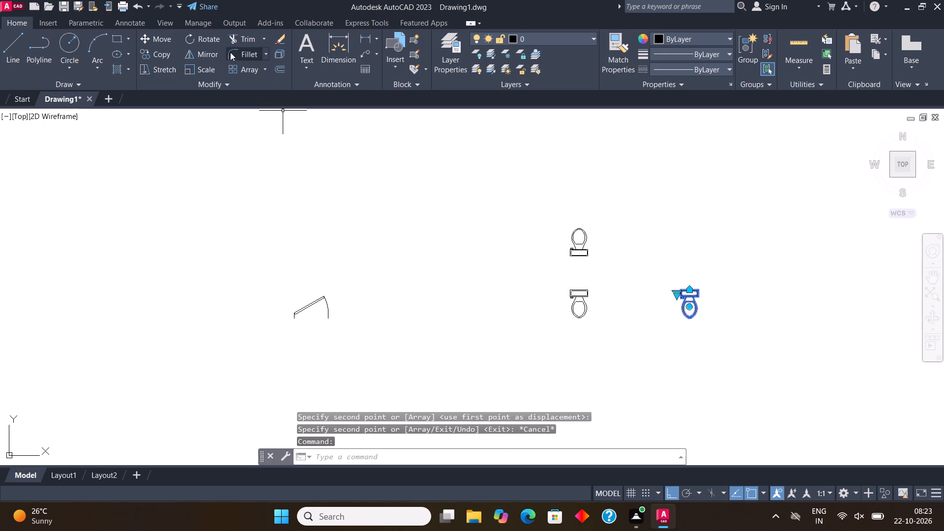
{"action": "left_click", "coordinate": [207, 42]}
{"action": "left_click", "coordinate": [707, 303]}
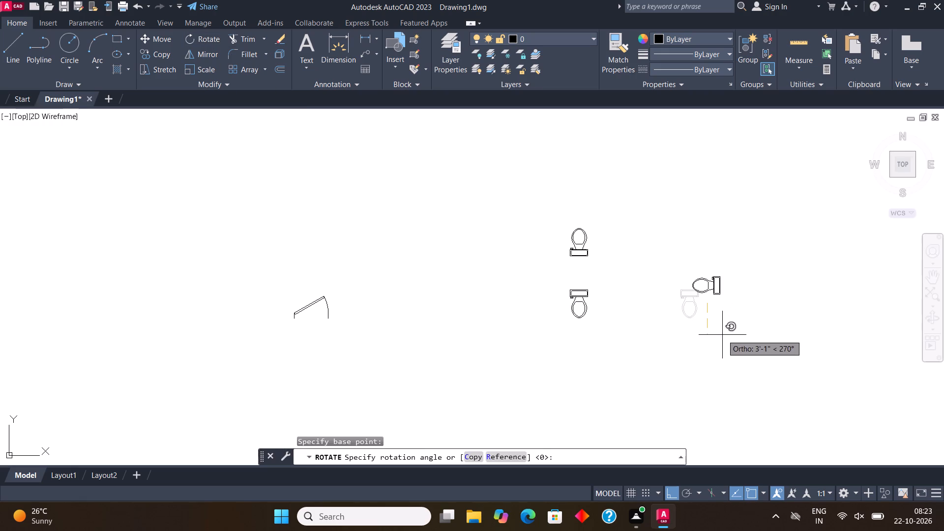
{"action": "left_click", "coordinate": [722, 335]}
Mirror the rotated toilet across a vertical line just to its right, keeping the source object.
{"action": "left_click", "coordinate": [699, 285]}
{"action": "left_click", "coordinate": [676, 261]}
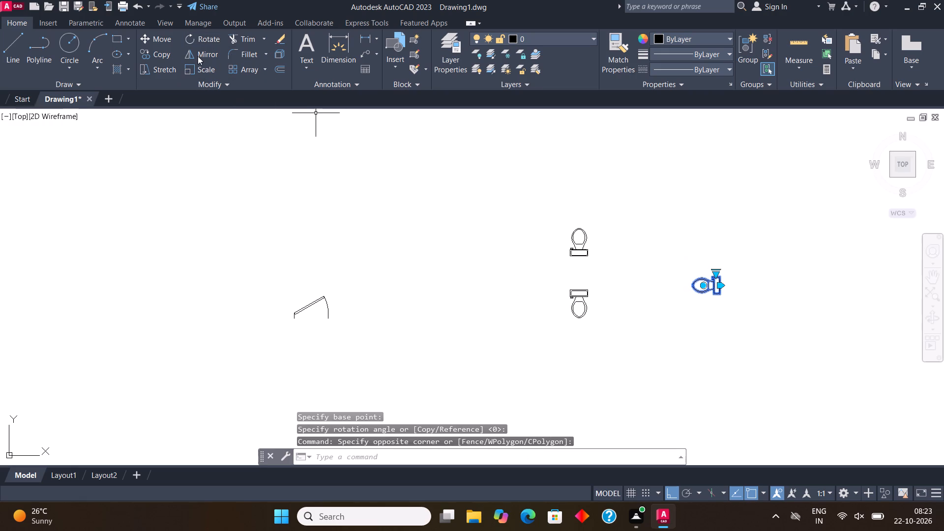
{"action": "left_click", "coordinate": [198, 56]}
{"action": "left_click", "coordinate": [734, 286]}
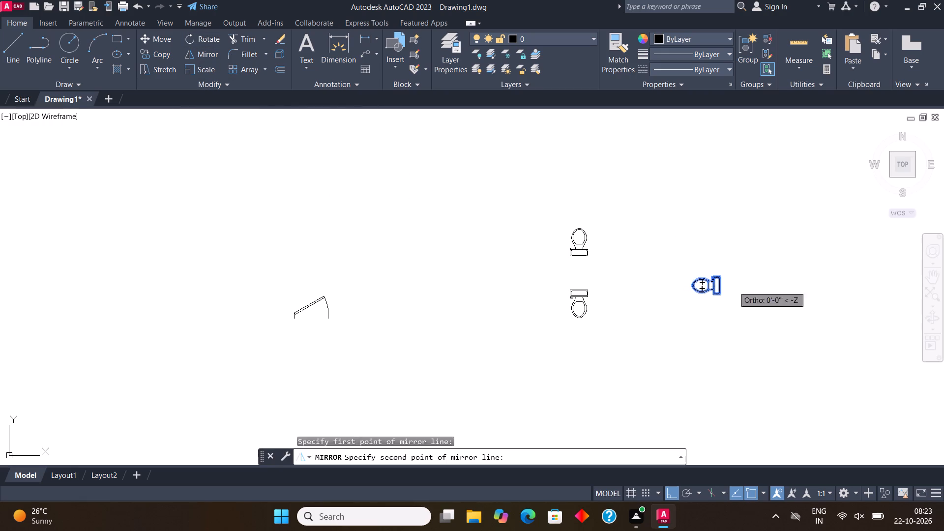
{"action": "left_click", "coordinate": [735, 319]}
{"action": "left_click", "coordinate": [465, 453]}
{"action": "key", "text": "Escape"}
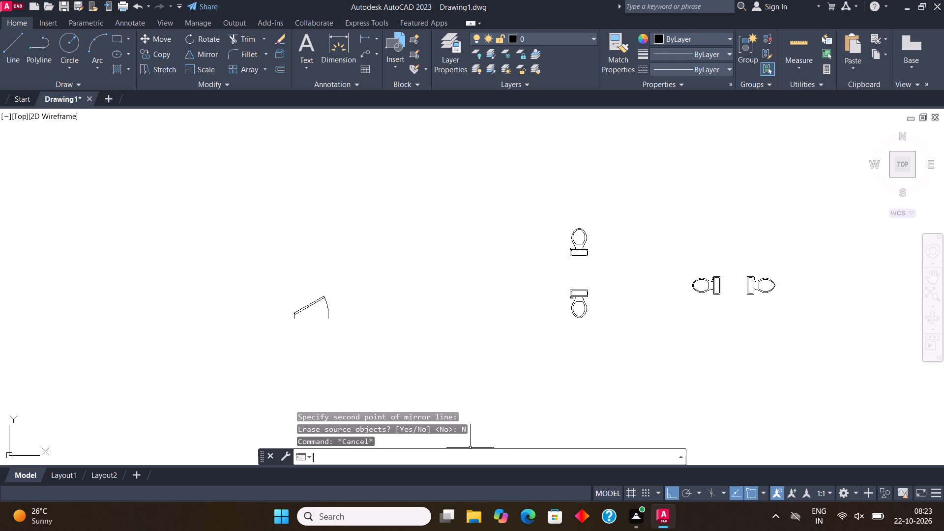
Set the door block's swing to Open 90º.
{"action": "middle_click_drag", "start_coordinate": [514, 268], "coordinate": [702, 257]}
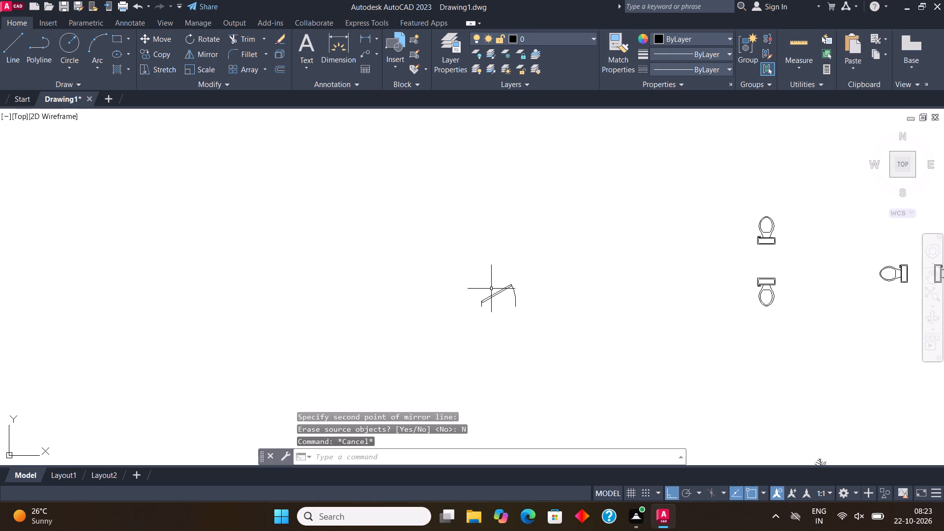
{"action": "left_click", "coordinate": [493, 293]}
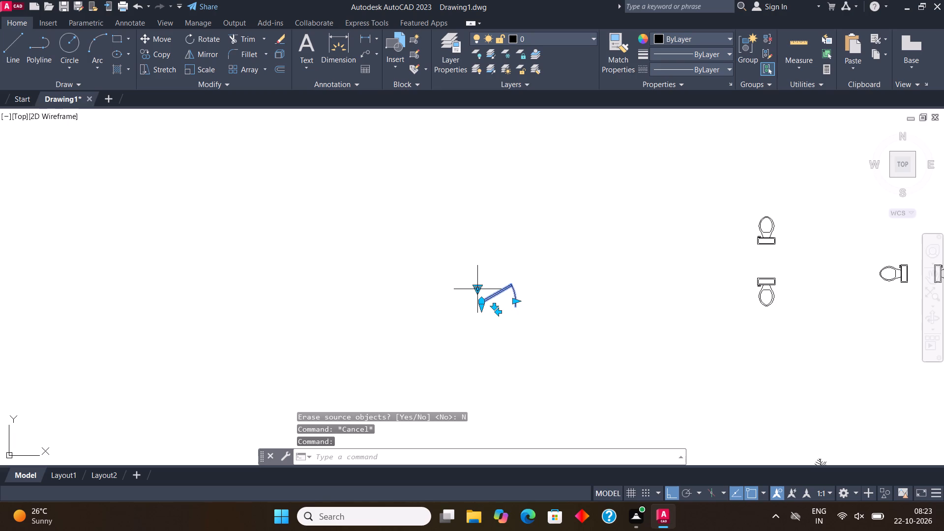
{"action": "left_click", "coordinate": [475, 291]}
{"action": "left_click", "coordinate": [523, 336]}
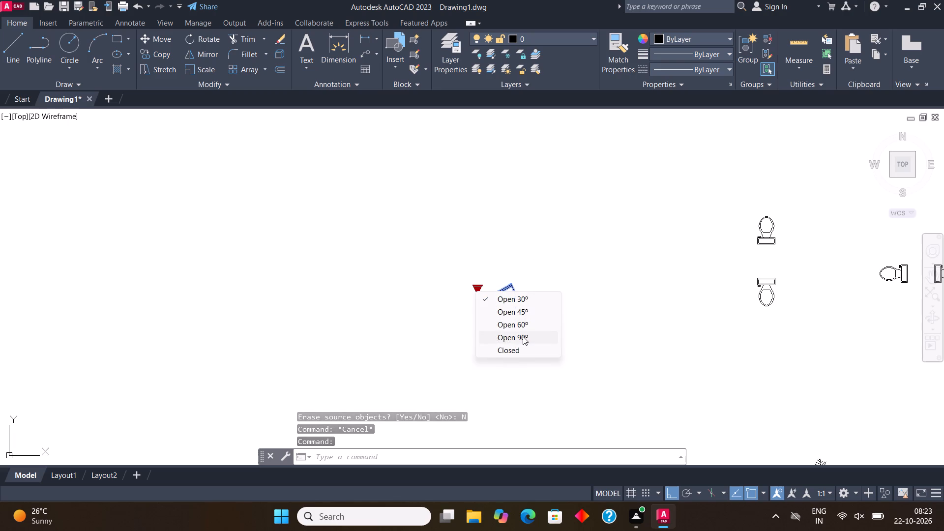
Mirror the 90° door across a vertical line just to its right, keeping the source object.
{"action": "left_click", "coordinate": [210, 54]}
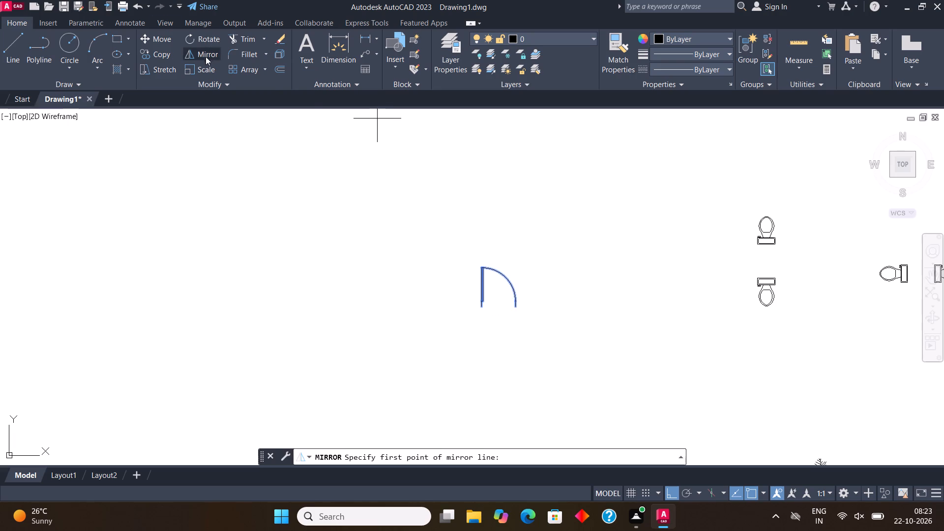
{"action": "left_click", "coordinate": [528, 302]}
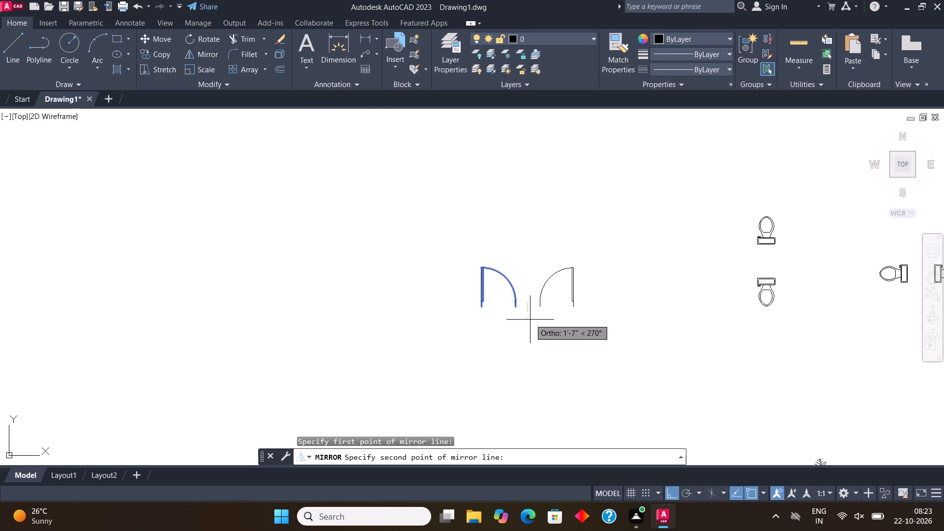
{"action": "left_click", "coordinate": [530, 320]}
{"action": "left_click", "coordinate": [468, 456]}
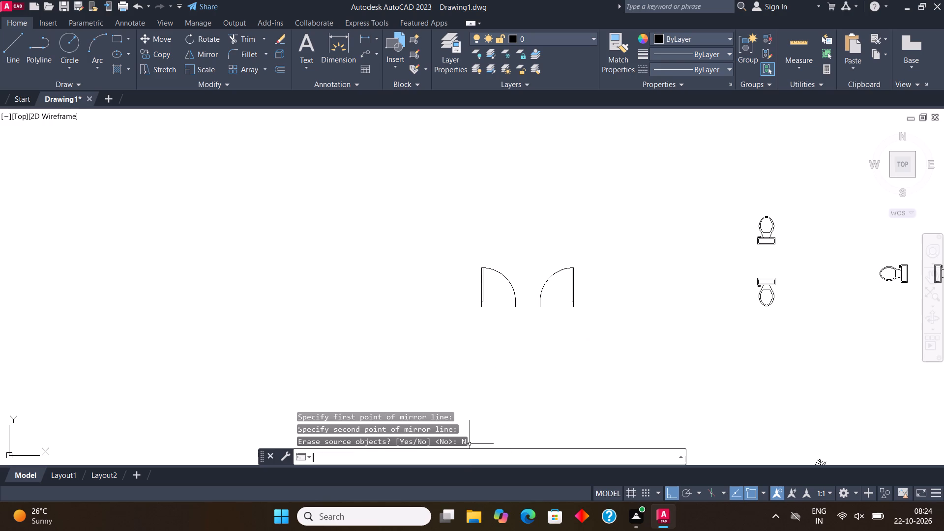
Mirror both doors downward across a horizontal line just below them, keeping the source objects.
{"action": "left_click", "coordinate": [555, 319]}
{"action": "left_click", "coordinate": [498, 283]}
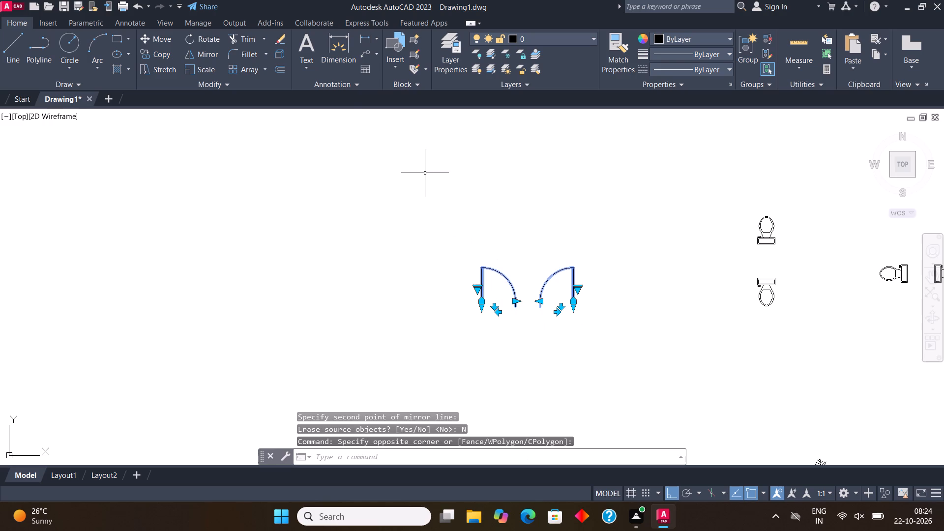
{"action": "left_click", "coordinate": [206, 50]}
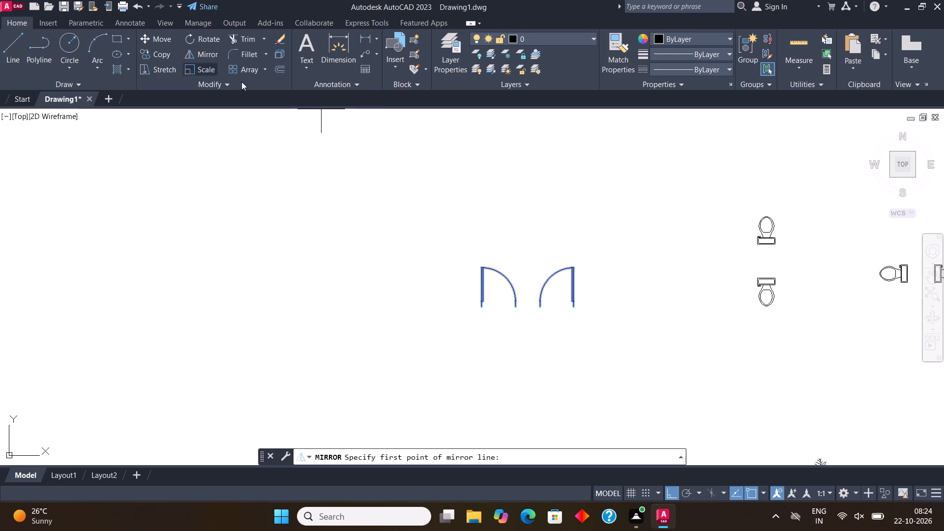
{"action": "middle_click_drag", "start_coordinate": [371, 218], "coordinate": [357, 192]}
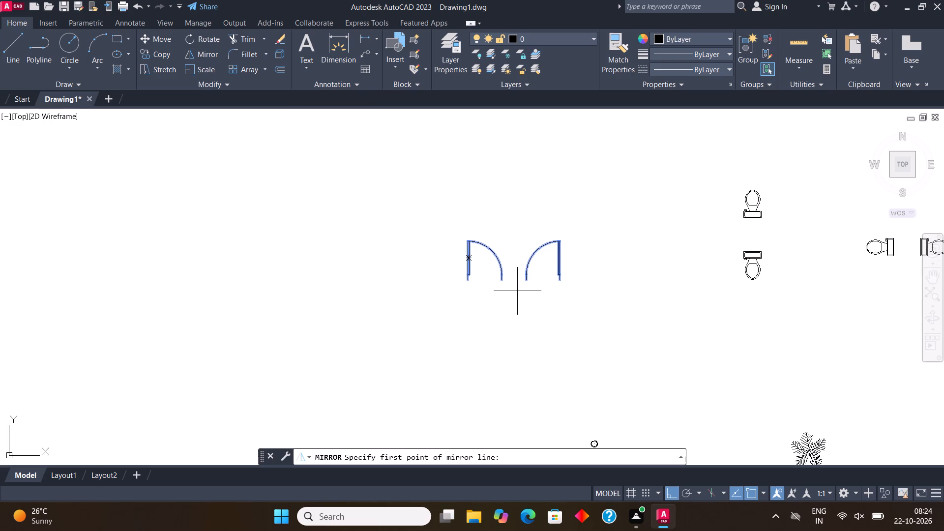
{"action": "left_click", "coordinate": [514, 296]}
{"action": "left_click", "coordinate": [474, 300]}
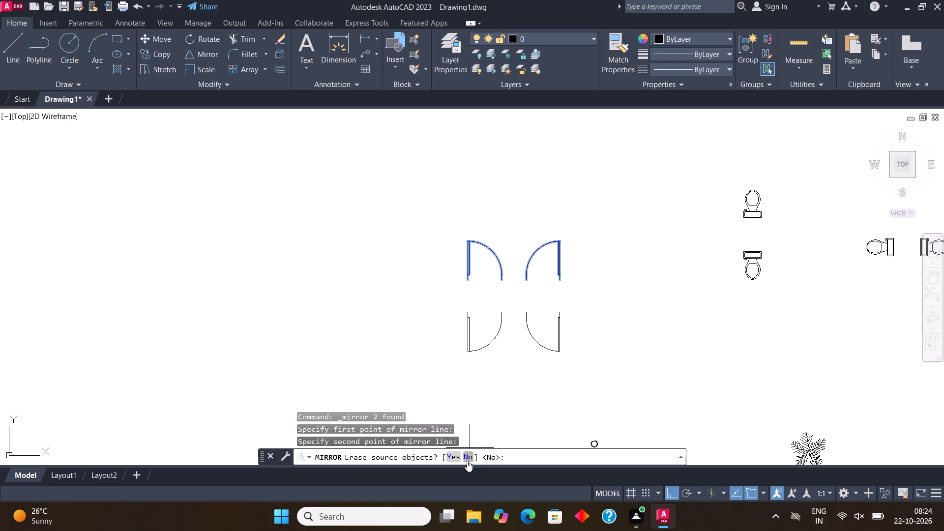
{"action": "left_click", "coordinate": [466, 461]}
Copy the upper-left door horizontally, placing one copy to the left of the four-door group.
{"action": "left_click", "coordinate": [471, 278]}
{"action": "left_click", "coordinate": [461, 264]}
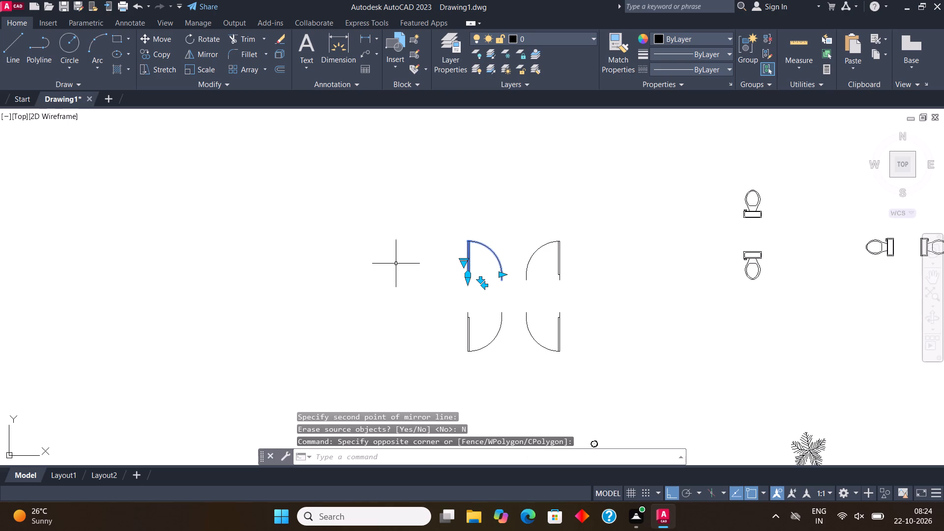
{"action": "left_click", "coordinate": [164, 51]}
{"action": "left_click", "coordinate": [467, 269]}
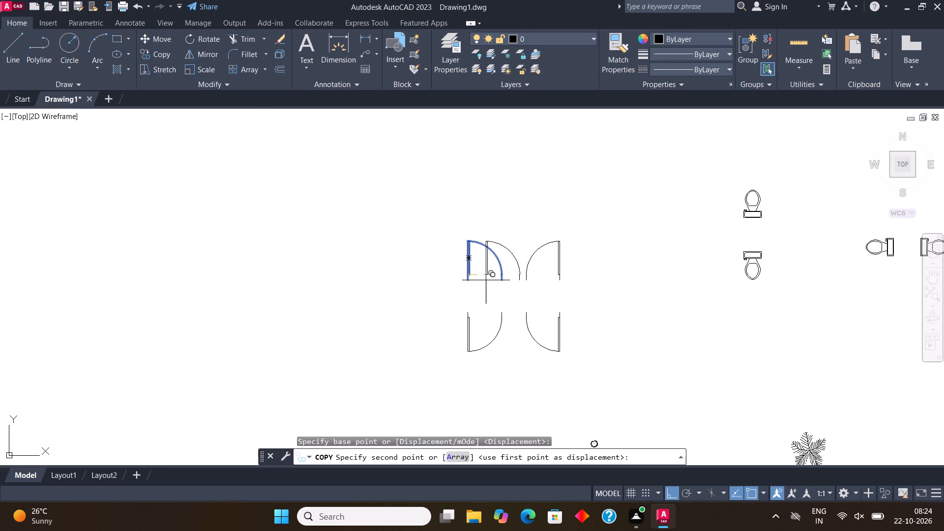
{"action": "scroll", "coordinate": [606, 288], "scroll_direction": "down", "scroll_amount": 2}
{"action": "scroll", "coordinate": [546, 288], "scroll_direction": "up", "scroll_amount": 3}
{"action": "left_click", "coordinate": [368, 274]}
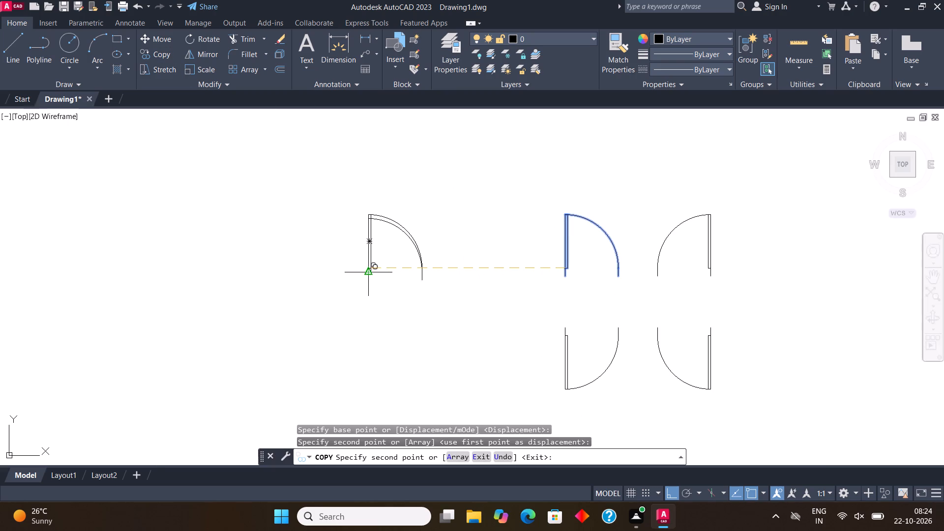
{"action": "middle_click_drag", "start_coordinate": [367, 273], "coordinate": [467, 285]}
{"action": "key", "text": "Escape"}
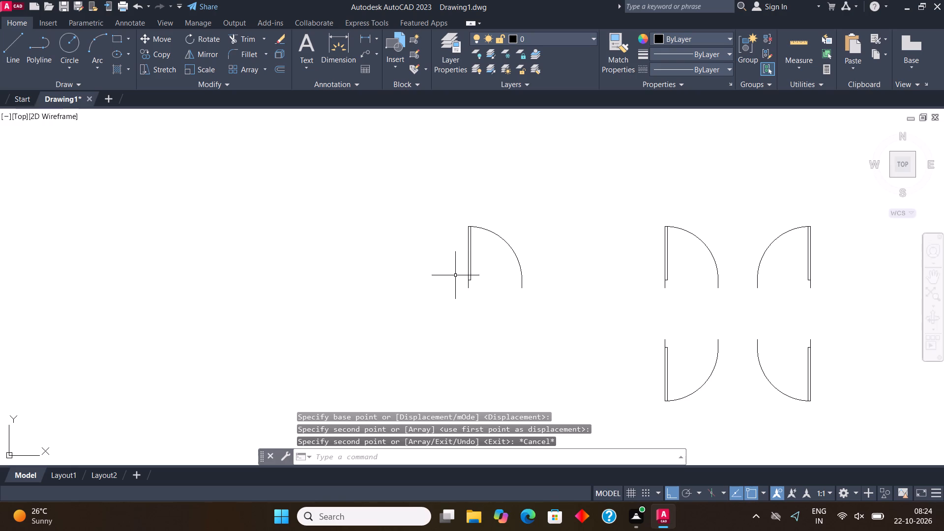
Rotate the separate copied door 90° counterclockwise about its lower jamb end so the leaf lies horizontally.
{"action": "left_click_drag", "start_coordinate": [478, 294], "coordinate": [472, 287]}
{"action": "left_click", "coordinate": [434, 247]}
{"action": "scroll", "coordinate": [431, 300], "scroll_direction": "down", "scroll_amount": 2}
{"action": "scroll", "coordinate": [466, 269], "scroll_direction": "up", "scroll_amount": 1}
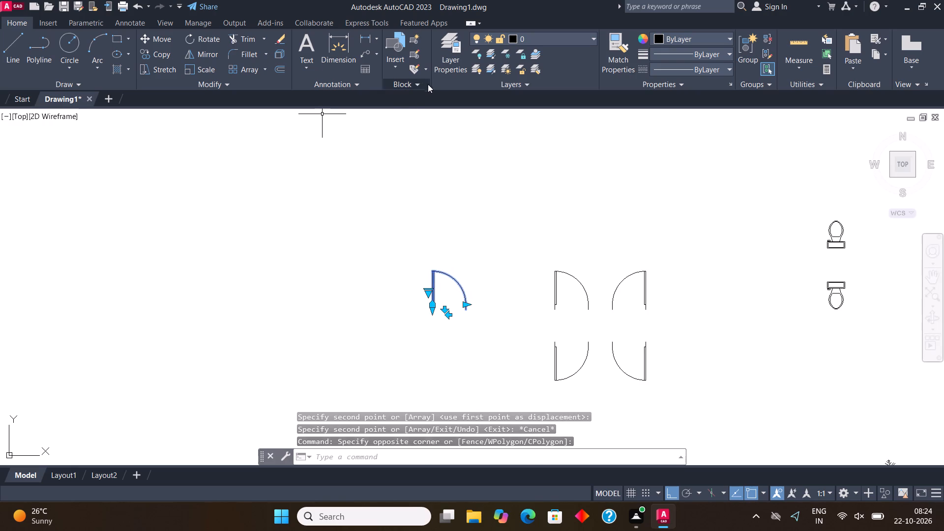
{"action": "left_click", "coordinate": [199, 43]}
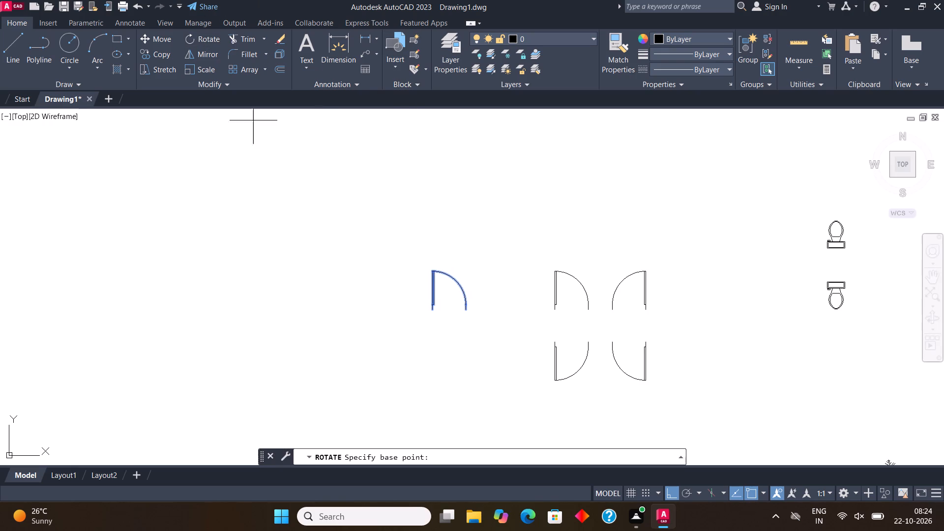
{"action": "left_click", "coordinate": [438, 299]}
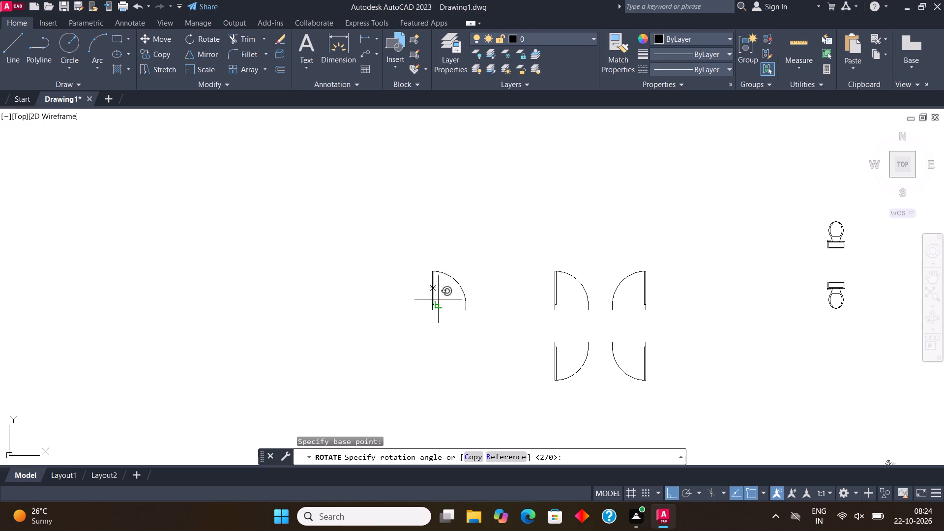
{"action": "left_click", "coordinate": [412, 241]}
Mirror the rotated door upward across a horizontal line just above it, keeping the source object.
{"action": "left_click", "coordinate": [431, 295]}
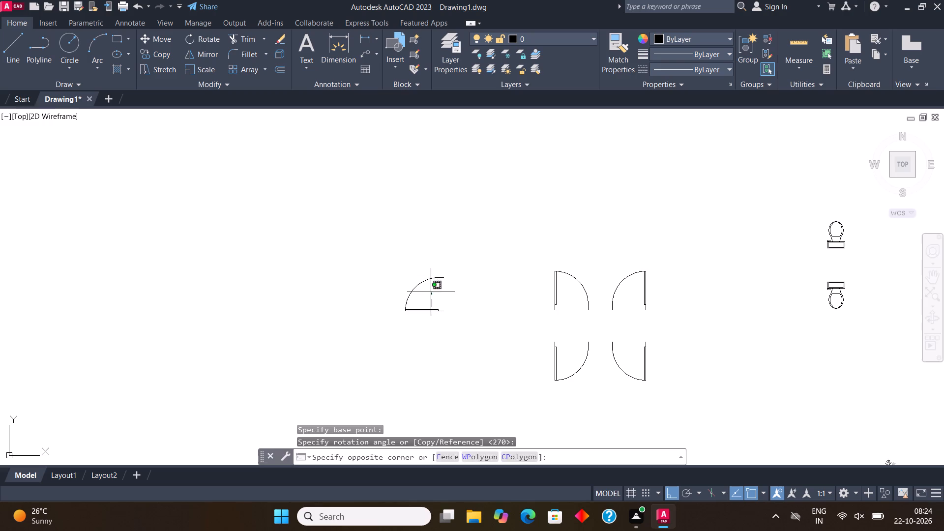
{"action": "left_click", "coordinate": [420, 261]}
{"action": "left_click", "coordinate": [204, 51]}
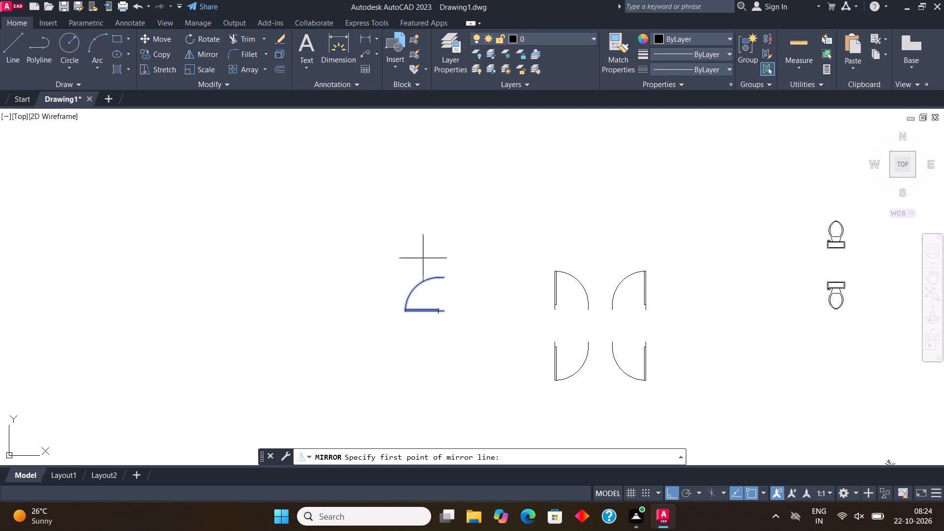
{"action": "left_click", "coordinate": [430, 262]}
{"action": "left_click", "coordinate": [409, 252]}
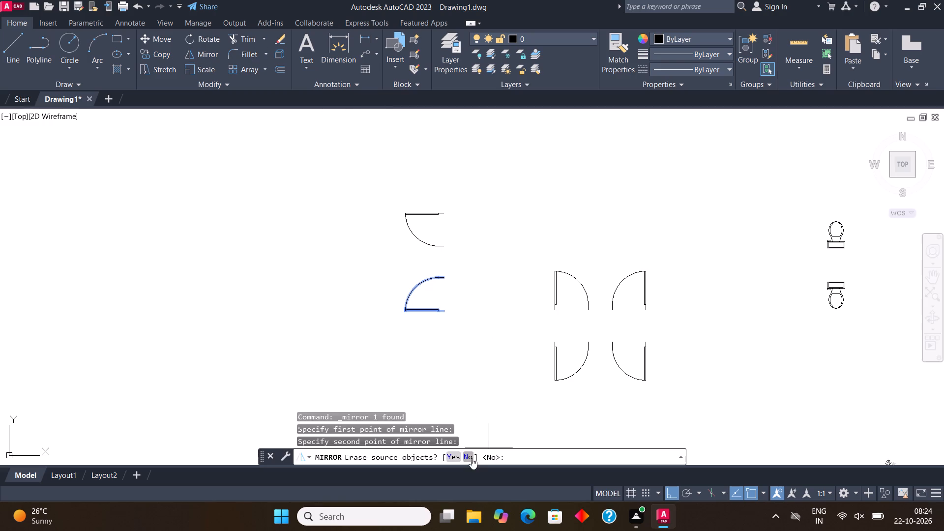
{"action": "left_click", "coordinate": [468, 454]}
Mirror both horizontal-leaf doors across a vertical line just to their right, keeping the source objects.
{"action": "left_click", "coordinate": [438, 332]}
{"action": "left_click", "coordinate": [418, 218]}
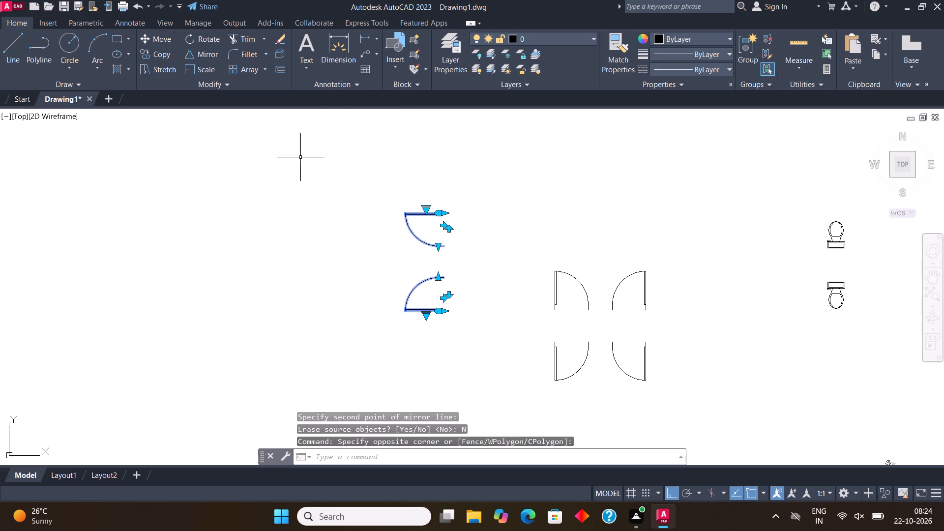
{"action": "left_click", "coordinate": [202, 55]}
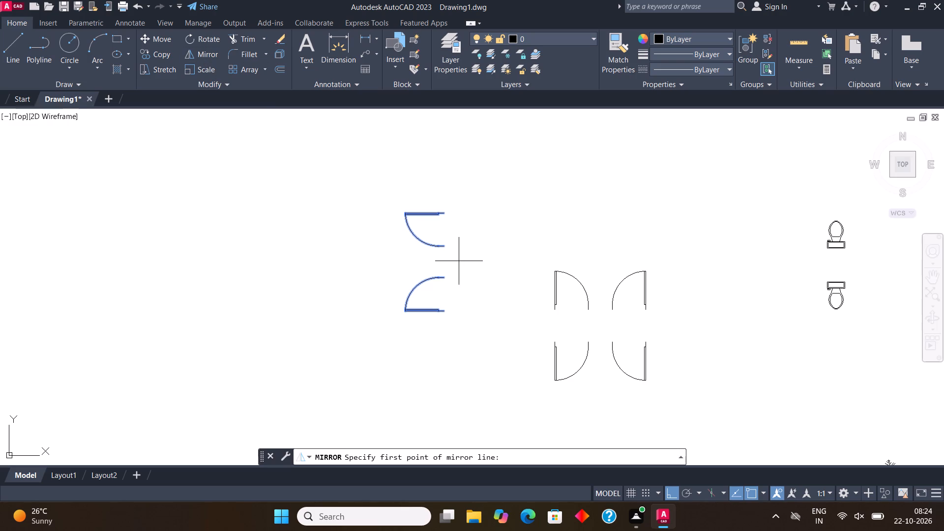
{"action": "left_click", "coordinate": [456, 261]}
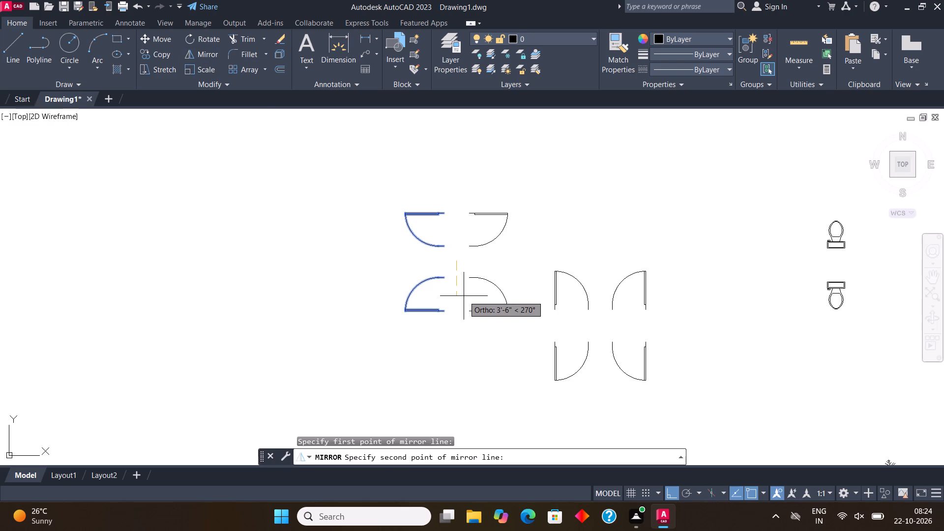
{"action": "left_click", "coordinate": [464, 296]}
{"action": "left_click", "coordinate": [468, 458]}
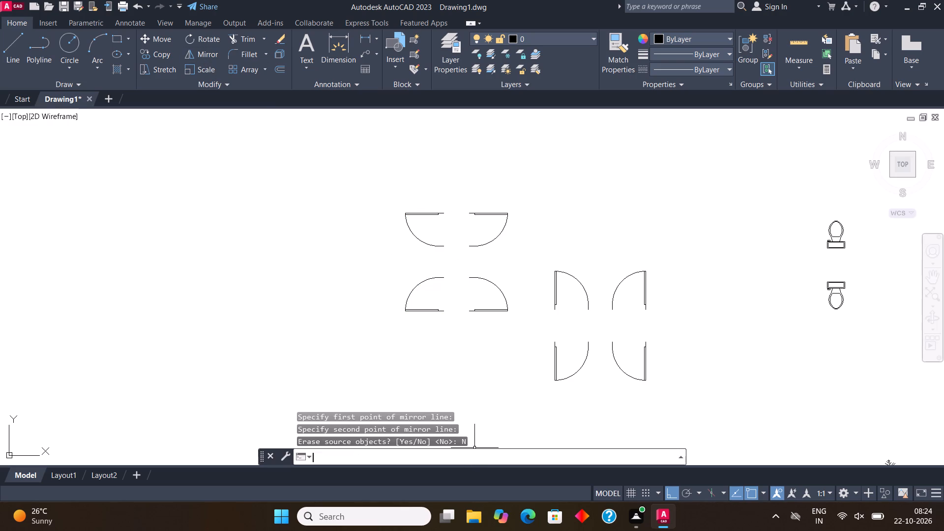
With Ortho off, copy the lower-right horizontal-leaf door onto the left wall of the plan's bottom-right room, just above its window wall.
{"action": "left_click", "coordinate": [483, 312]}
{"action": "left_click", "coordinate": [150, 52]}
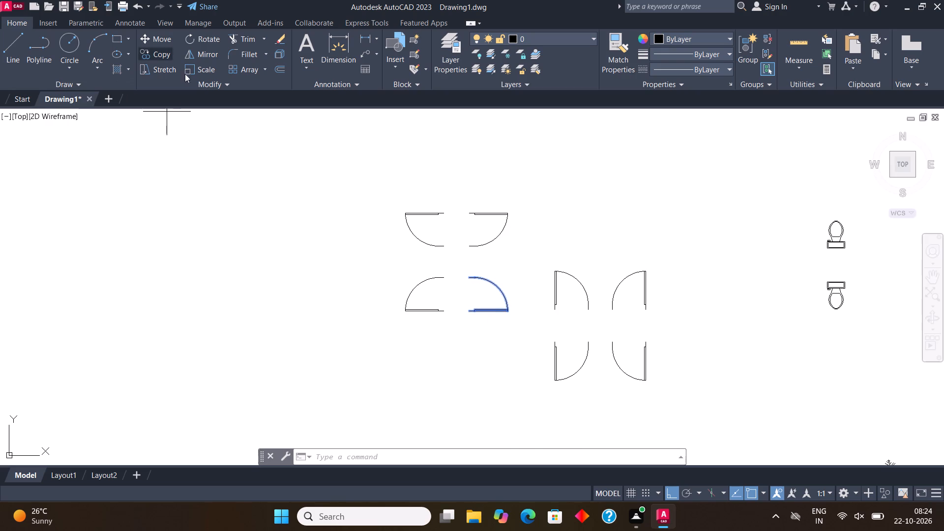
{"action": "left_click", "coordinate": [468, 311]}
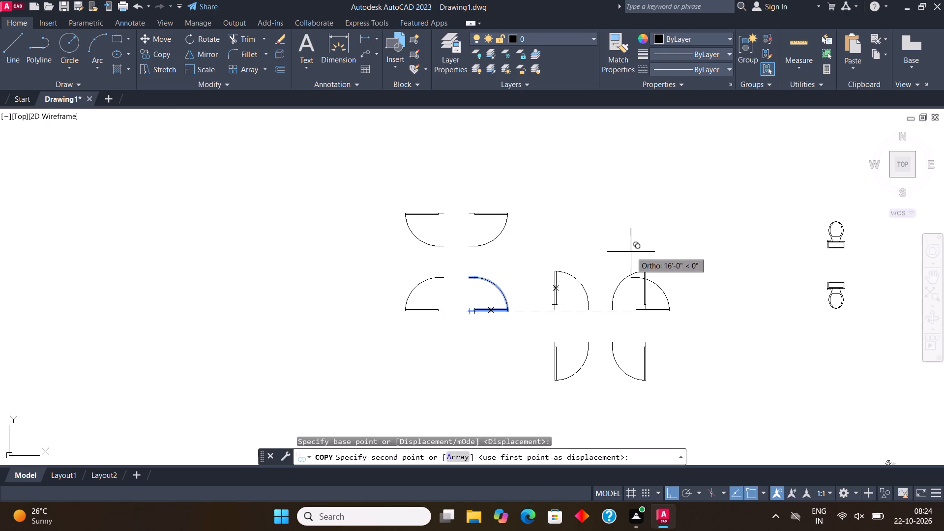
{"action": "key", "text": "F8"}
{"action": "scroll", "coordinate": [678, 240], "scroll_direction": "down", "scroll_amount": 5}
{"action": "scroll", "coordinate": [605, 277], "scroll_direction": "up", "scroll_amount": 4}
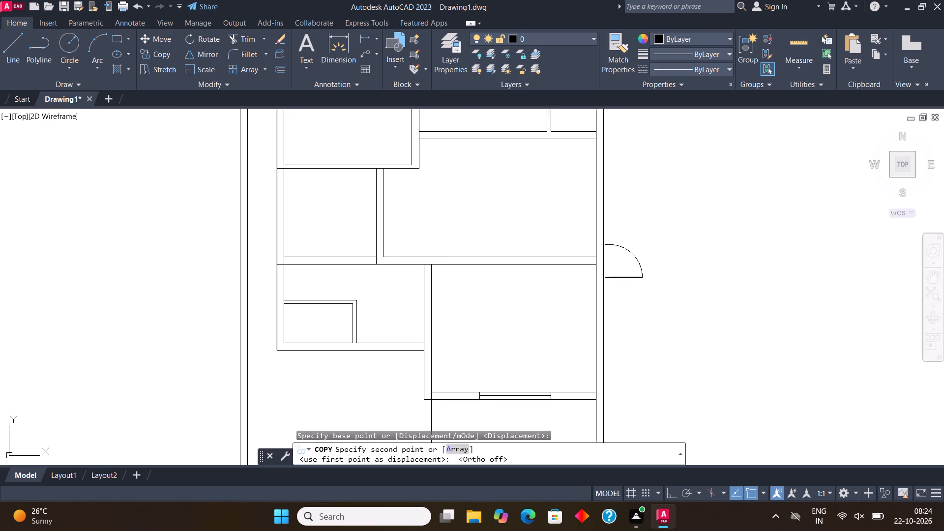
{"action": "scroll", "coordinate": [605, 278], "scroll_direction": "up", "scroll_amount": 1}
{"action": "scroll", "coordinate": [605, 278], "scroll_direction": "down", "scroll_amount": 2}
{"action": "scroll", "coordinate": [505, 313], "scroll_direction": "up", "scroll_amount": 5}
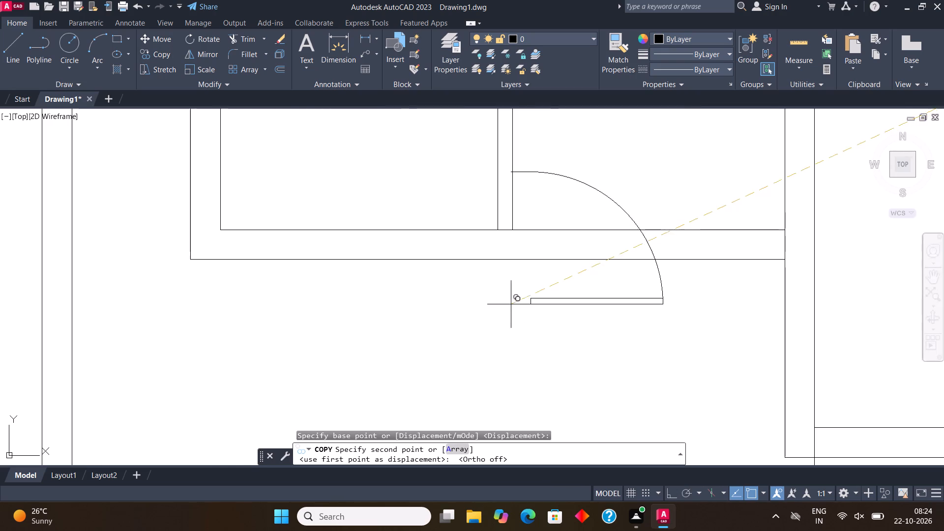
{"action": "scroll", "coordinate": [513, 312], "scroll_direction": "down", "scroll_amount": 4}
{"action": "scroll", "coordinate": [560, 317], "scroll_direction": "up", "scroll_amount": 3}
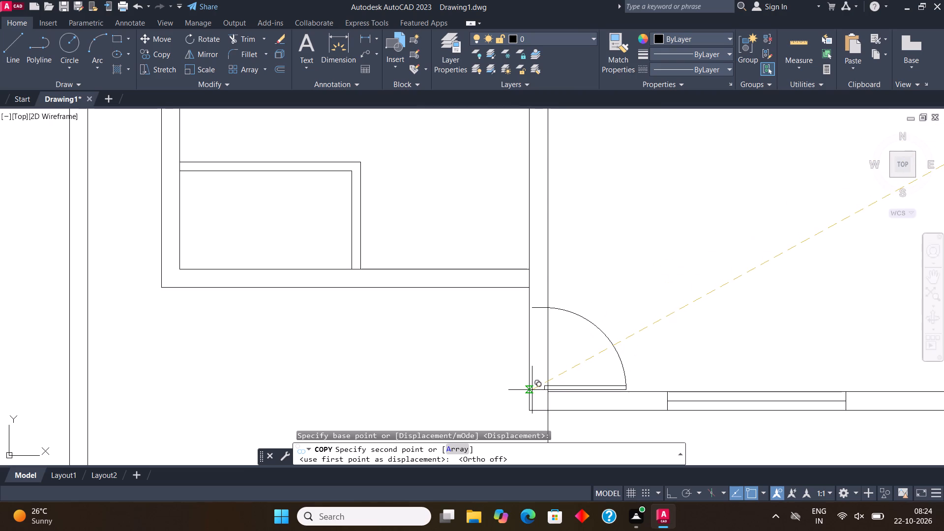
{"action": "left_click", "coordinate": [531, 387]}
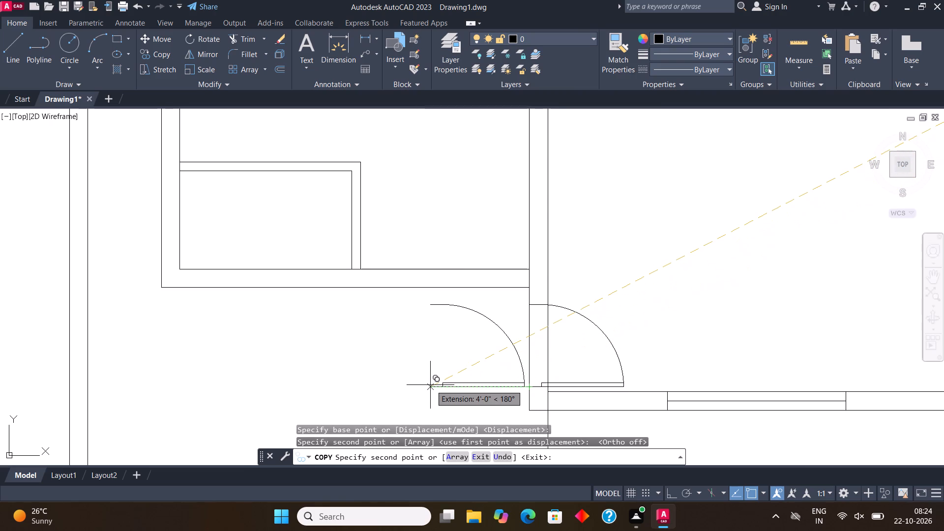
{"action": "scroll", "coordinate": [431, 387], "scroll_direction": "down", "scroll_amount": 3}
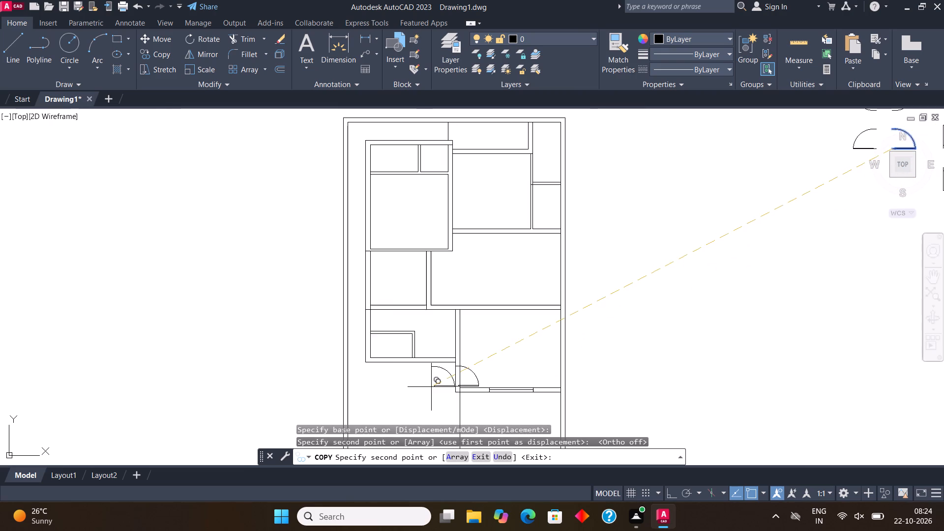
{"action": "scroll", "coordinate": [435, 392], "scroll_direction": "down", "scroll_amount": 2}
{"action": "key", "text": "Escape"}
Copy the upper-left horizontal-leaf door to the outer face of the small lower-left room's right partition, near its top.
{"action": "scroll", "coordinate": [629, 275], "scroll_direction": "up", "scroll_amount": 3}
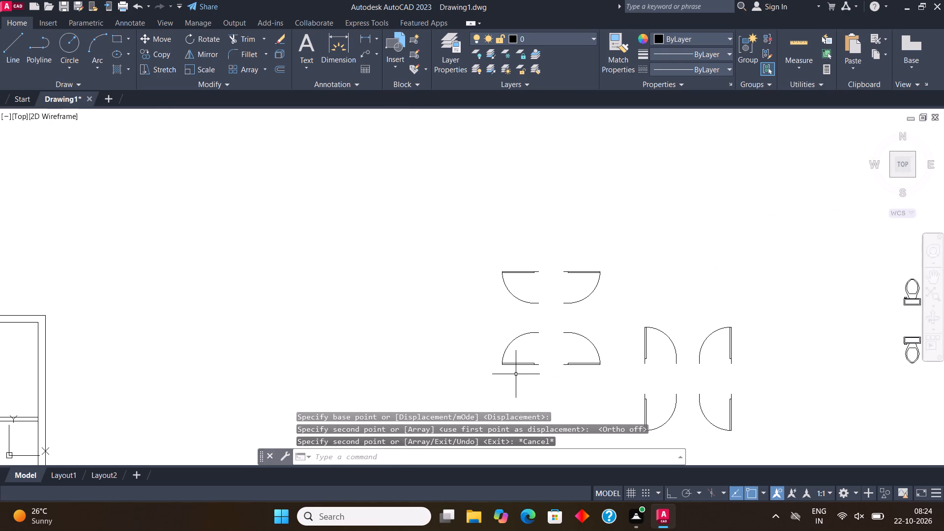
{"action": "scroll", "coordinate": [562, 261], "scroll_direction": "up", "scroll_amount": 1}
{"action": "left_click", "coordinate": [517, 286]}
{"action": "left_click", "coordinate": [511, 266]}
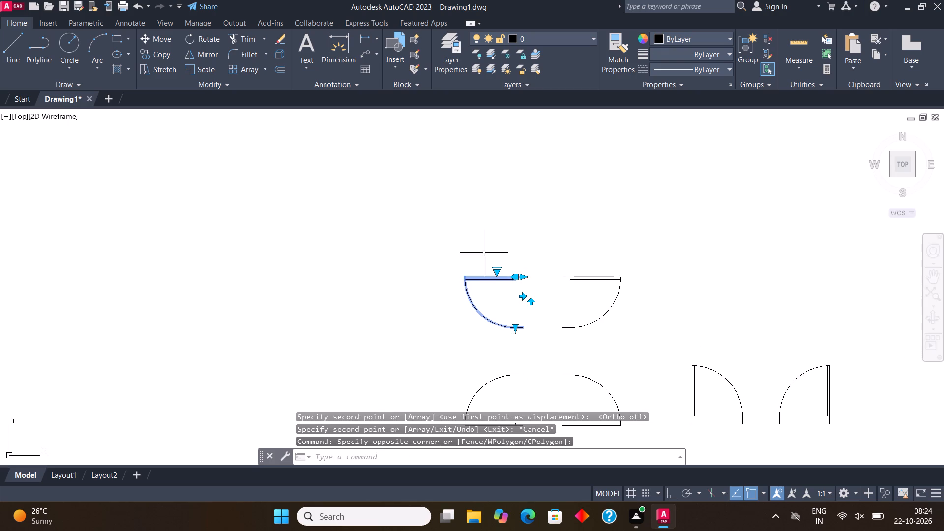
{"action": "left_click", "coordinate": [163, 55]}
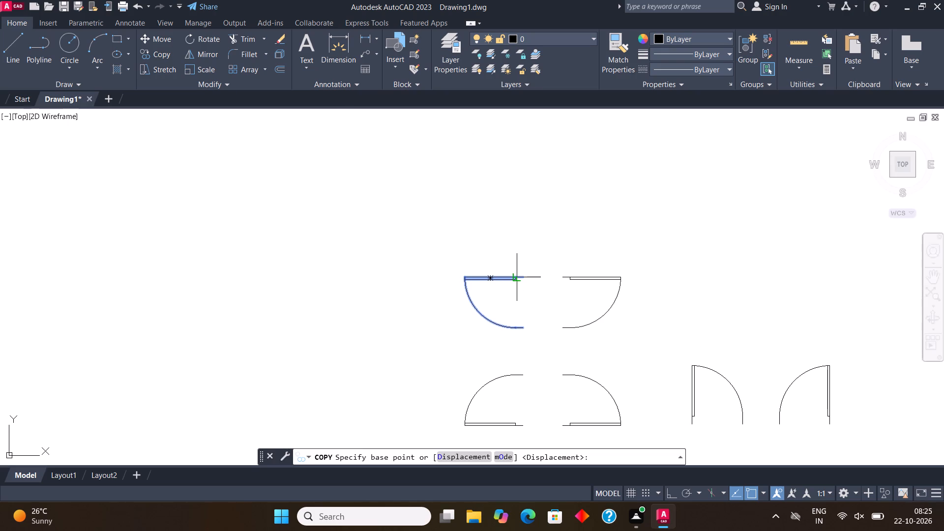
{"action": "left_click", "coordinate": [524, 277]}
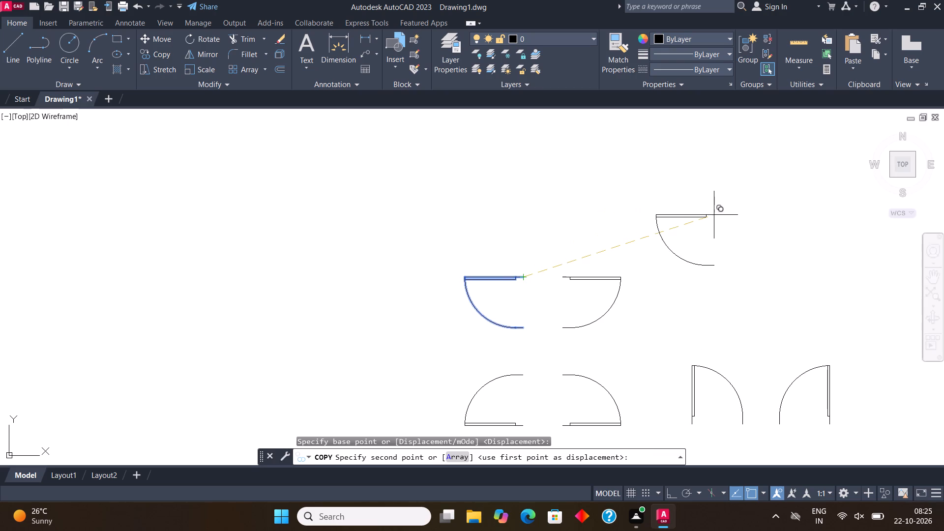
{"action": "scroll", "coordinate": [715, 221], "scroll_direction": "down", "scroll_amount": 3}
{"action": "scroll", "coordinate": [714, 292], "scroll_direction": "down", "scroll_amount": 1}
{"action": "middle_click_drag", "start_coordinate": [695, 298], "coordinate": [694, 244]}
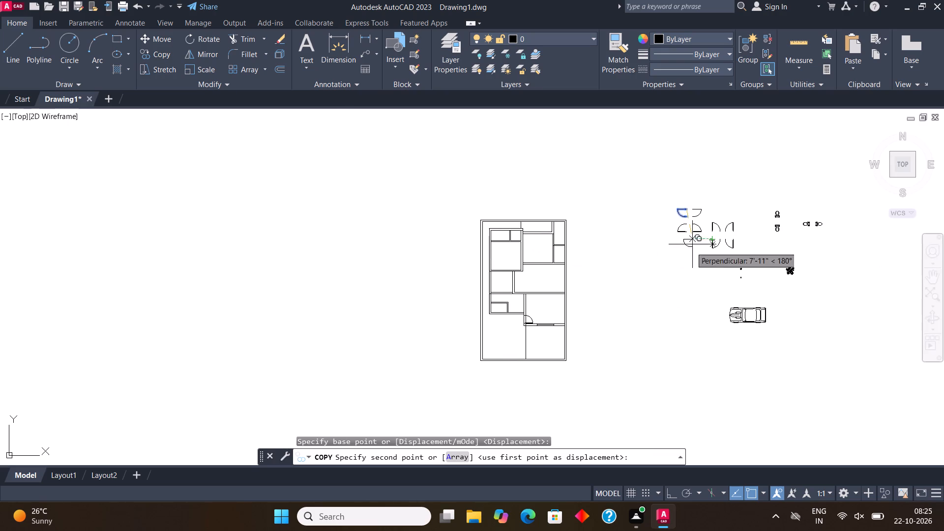
{"action": "scroll", "coordinate": [528, 303], "scroll_direction": "up", "scroll_amount": 1}
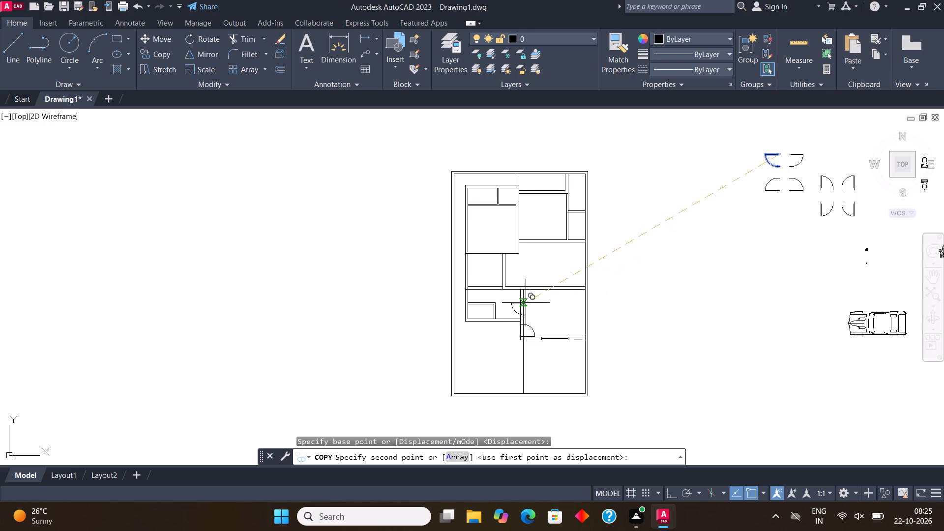
{"action": "scroll", "coordinate": [518, 300], "scroll_direction": "up", "scroll_amount": 1}
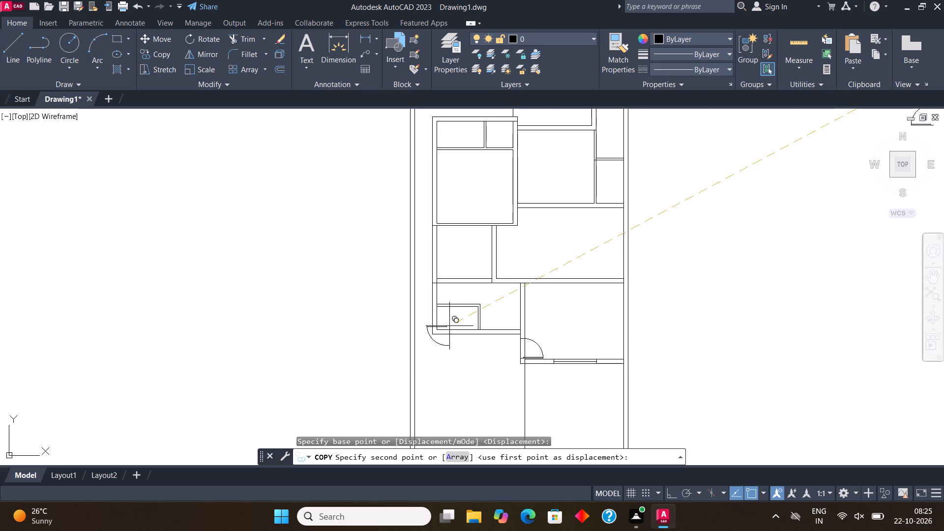
{"action": "scroll", "coordinate": [473, 317], "scroll_direction": "up", "scroll_amount": 6}
{"action": "left_click", "coordinate": [546, 177]}
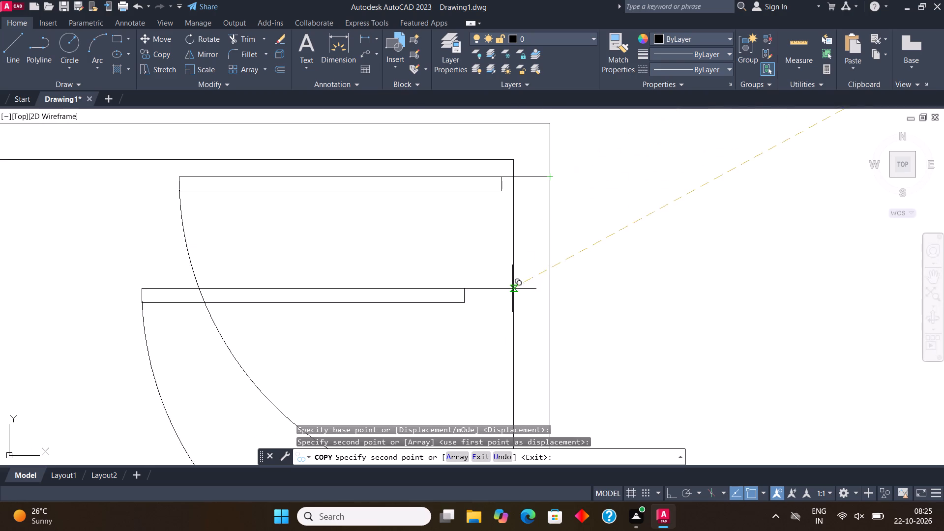
Place another copy of that door at the top of the right partition of the middle-left room.
{"action": "scroll", "coordinate": [553, 293], "scroll_direction": "down", "scroll_amount": 7}
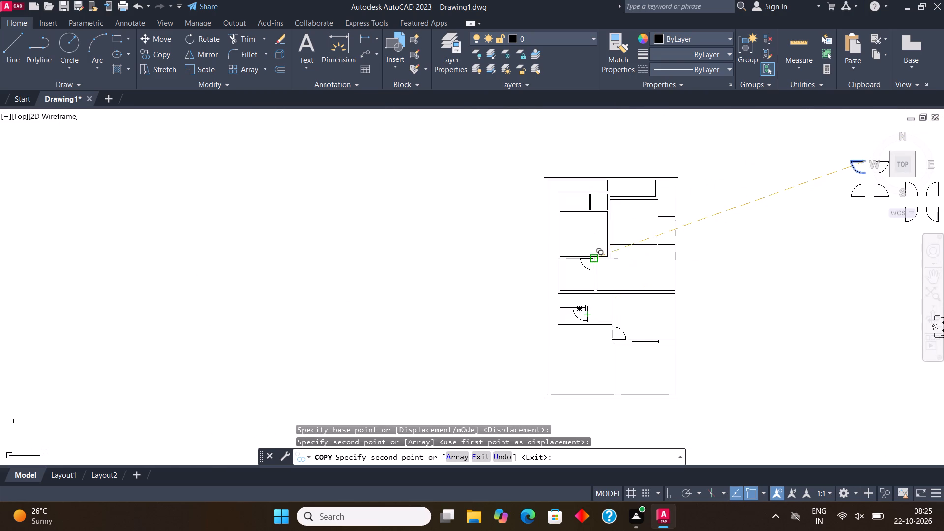
{"action": "scroll", "coordinate": [593, 256], "scroll_direction": "up", "scroll_amount": 6}
{"action": "left_click", "coordinate": [593, 293]}
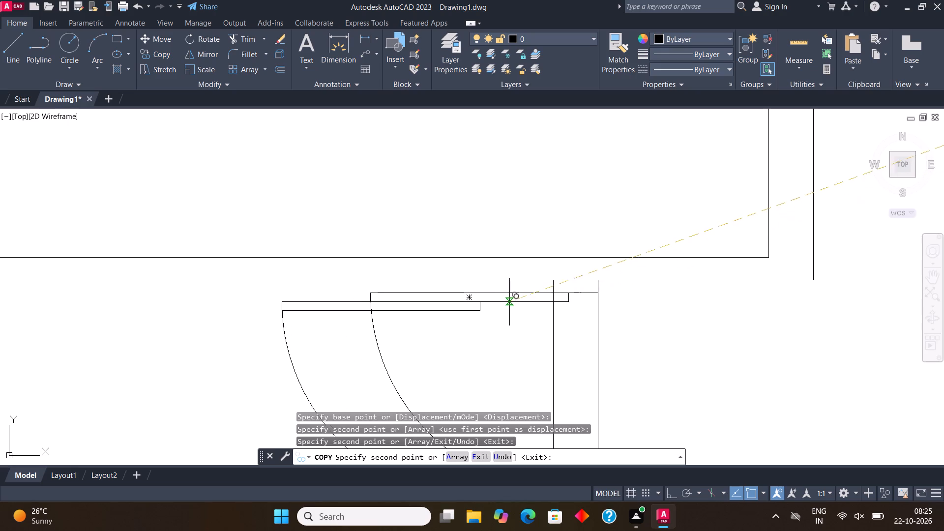
{"action": "scroll", "coordinate": [558, 332], "scroll_direction": "down", "scroll_amount": 7}
{"action": "key", "text": "Escape"}
Copy the lower-left horizontal-leaf door to the partition between the two small upper-left rooms, near its lower end.
{"action": "scroll", "coordinate": [726, 300], "scroll_direction": "up", "scroll_amount": 4}
{"action": "left_click", "coordinate": [708, 299]}
{"action": "left_click", "coordinate": [684, 268]}
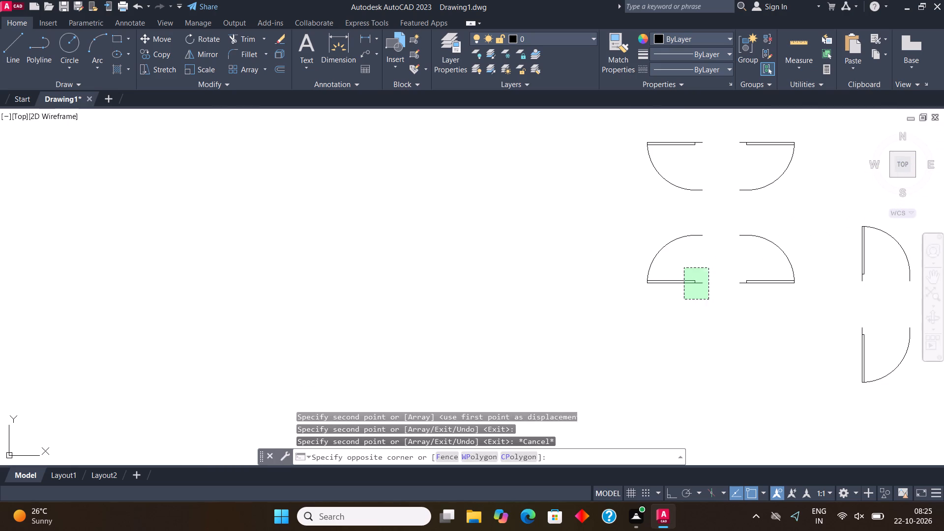
{"action": "left_click", "coordinate": [164, 50]}
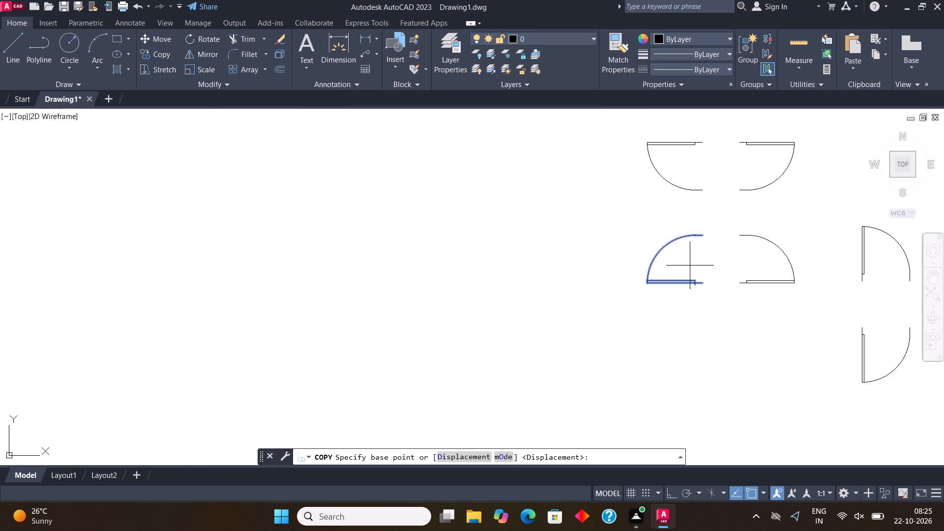
{"action": "left_click", "coordinate": [700, 280]}
{"action": "scroll", "coordinate": [727, 239], "scroll_direction": "down", "scroll_amount": 5}
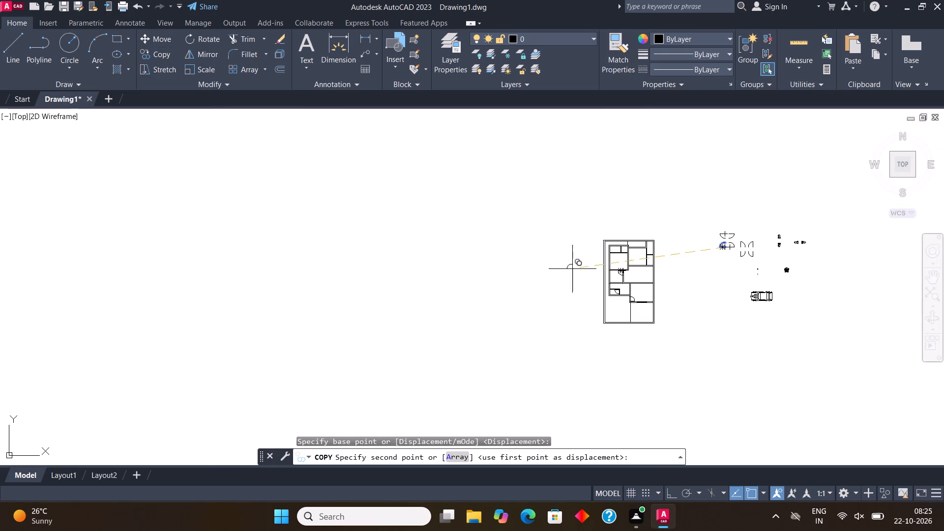
{"action": "middle_click_drag", "start_coordinate": [649, 254], "coordinate": [610, 288]}
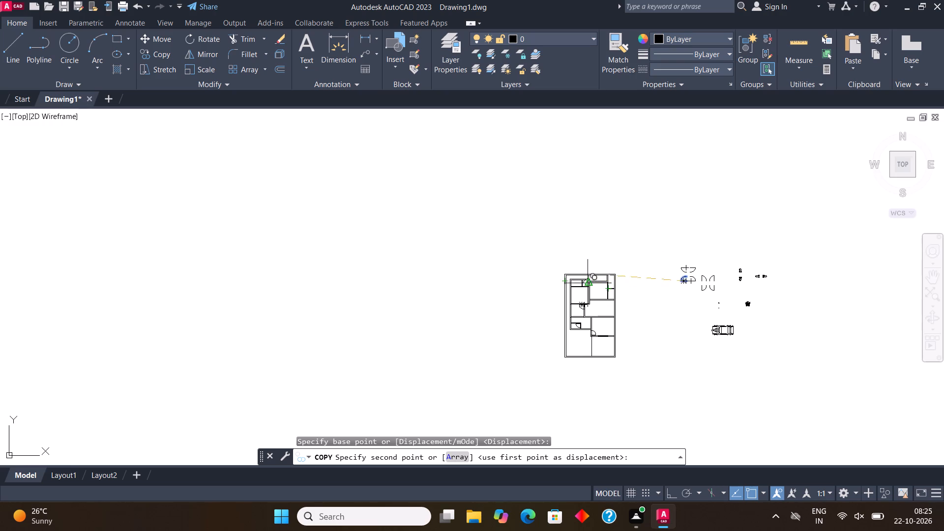
{"action": "scroll", "coordinate": [583, 283], "scroll_direction": "up", "scroll_amount": 8}
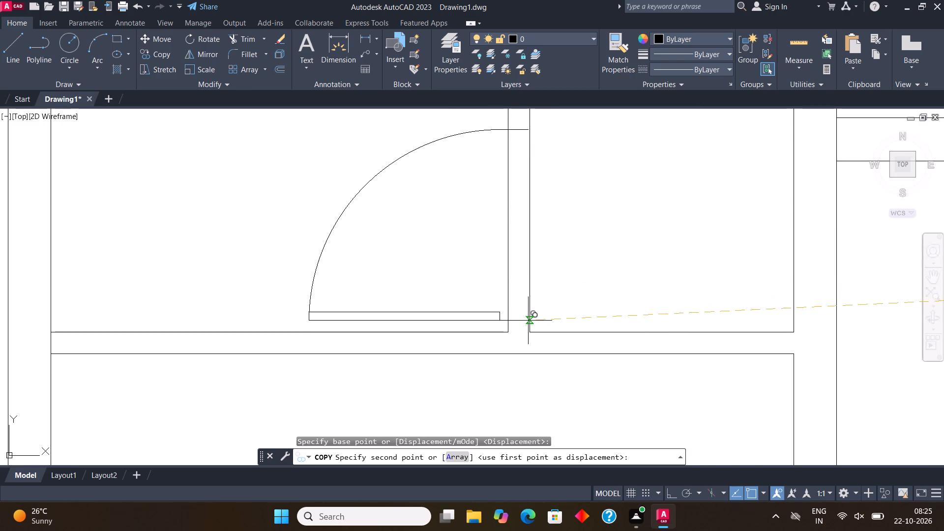
{"action": "left_click", "coordinate": [529, 322]}
{"action": "key", "text": "Escape"}
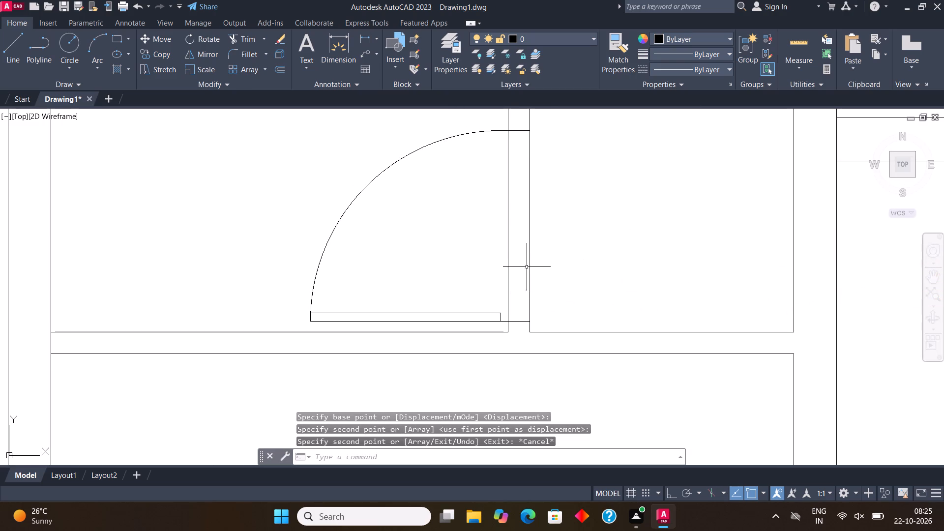
Scale down the door between the two small upper-left rooms freehand, about its leaf's end on the partition's far face.
{"action": "left_click", "coordinate": [459, 314]}
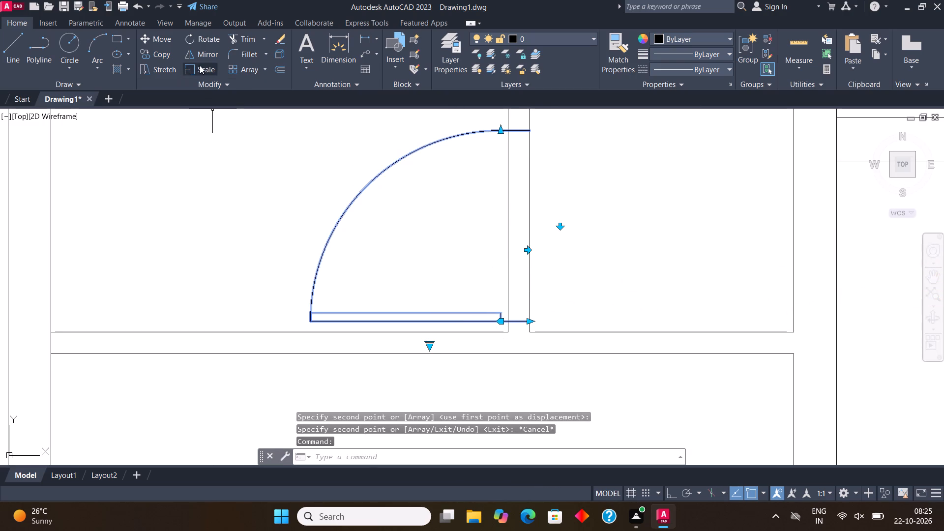
{"action": "left_click", "coordinate": [200, 65]}
{"action": "left_click", "coordinate": [530, 324]}
{"action": "scroll", "coordinate": [527, 324], "scroll_direction": "down", "scroll_amount": 1}
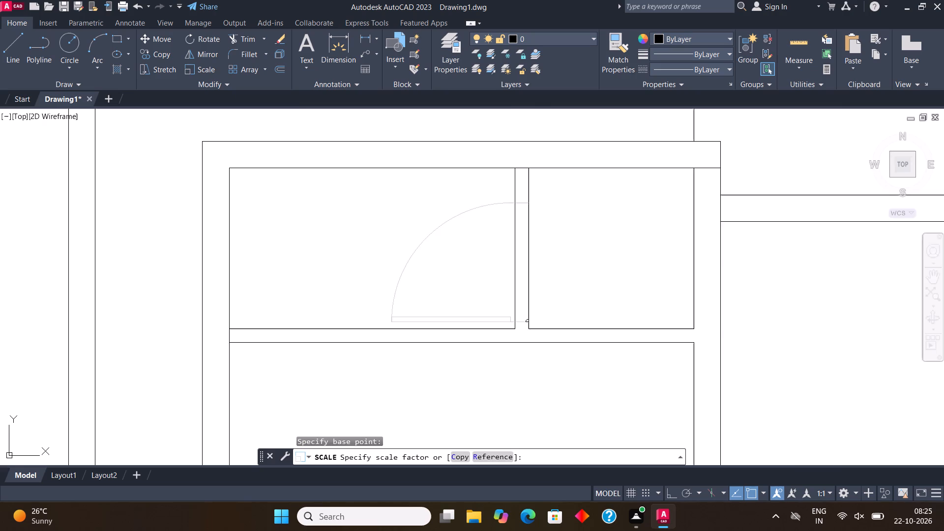
{"action": "scroll", "coordinate": [527, 324], "scroll_direction": "down", "scroll_amount": 1}
{"action": "left_click", "coordinate": [499, 312]}
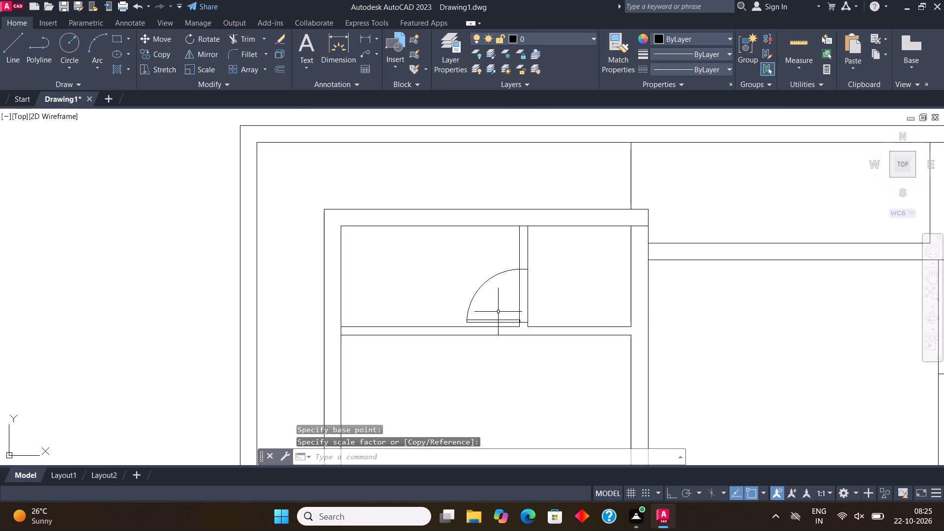
Scale down the door of the small lower-left room freehand, about its leaf's end on the partition's outer face.
{"action": "scroll", "coordinate": [498, 241], "scroll_direction": "down", "scroll_amount": 5}
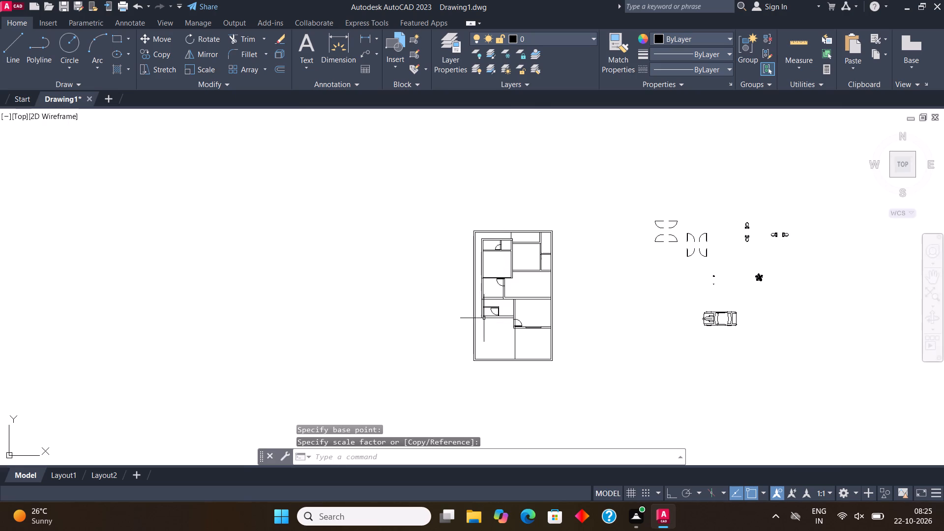
{"action": "scroll", "coordinate": [494, 313], "scroll_direction": "up", "scroll_amount": 5}
{"action": "left_click", "coordinate": [490, 313]}
{"action": "left_click", "coordinate": [455, 308]}
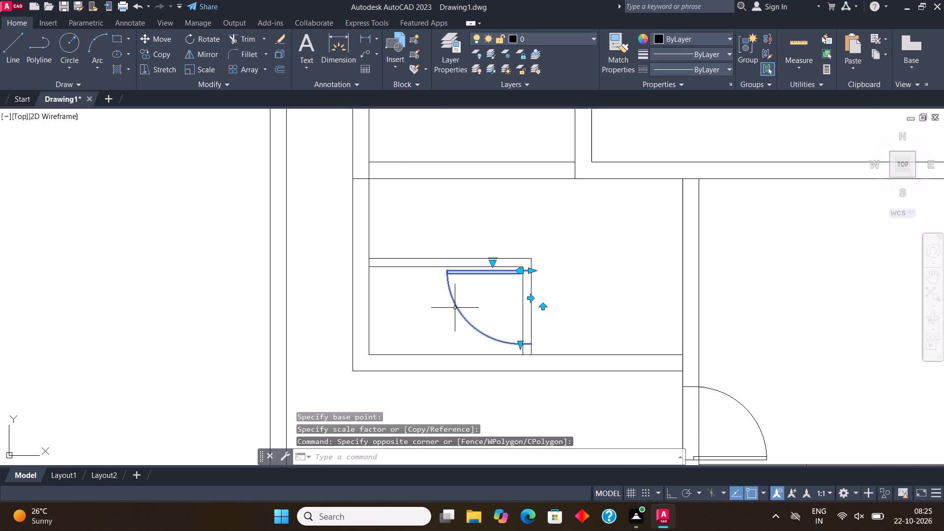
{"action": "left_click", "coordinate": [208, 68]}
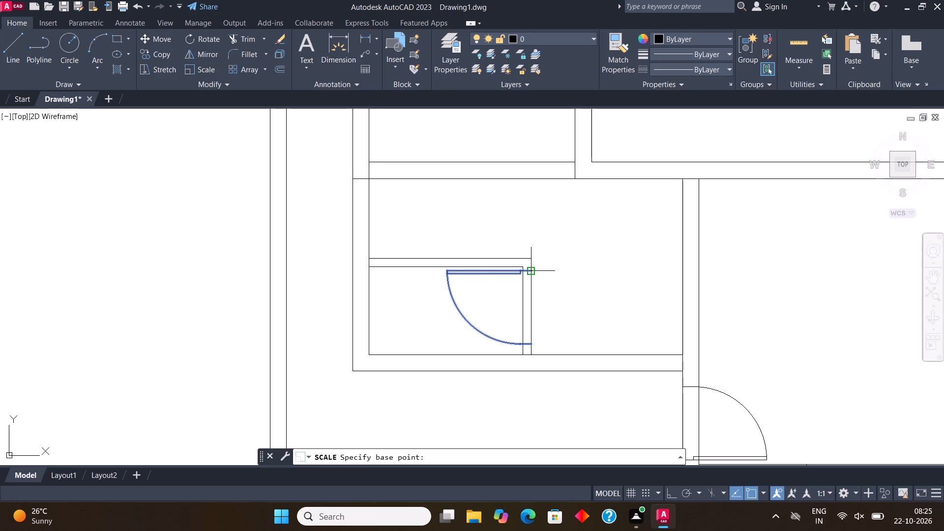
{"action": "left_click", "coordinate": [534, 272]}
{"action": "left_click", "coordinate": [502, 278]}
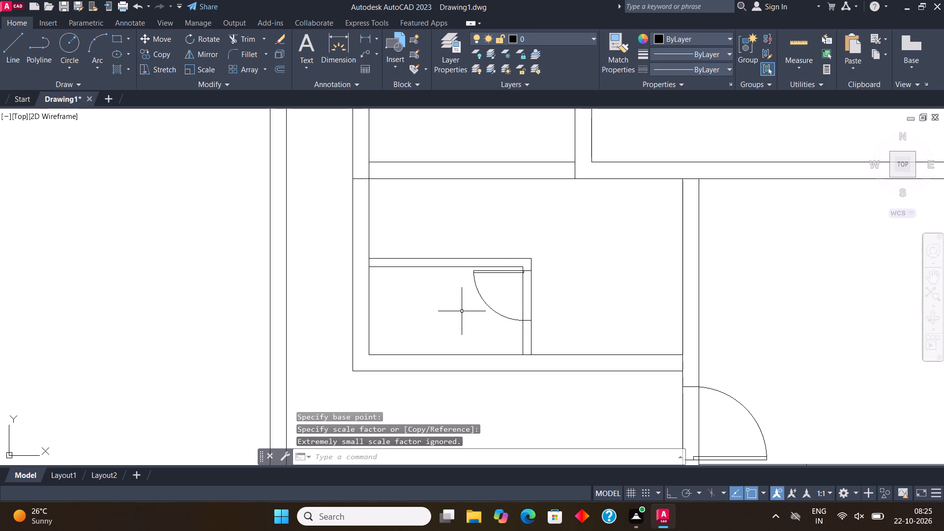
Copy the upper-right vertical-leaf door into the room beside the large upper-left room, in open space near its middle.
{"action": "scroll", "coordinate": [495, 267], "scroll_direction": "down", "scroll_amount": 3}
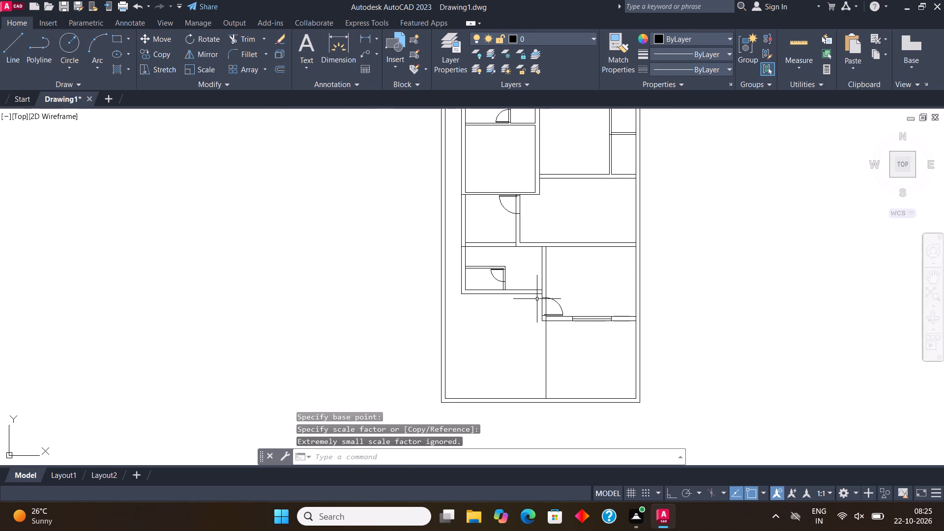
{"action": "scroll", "coordinate": [549, 314], "scroll_direction": "up", "scroll_amount": 3}
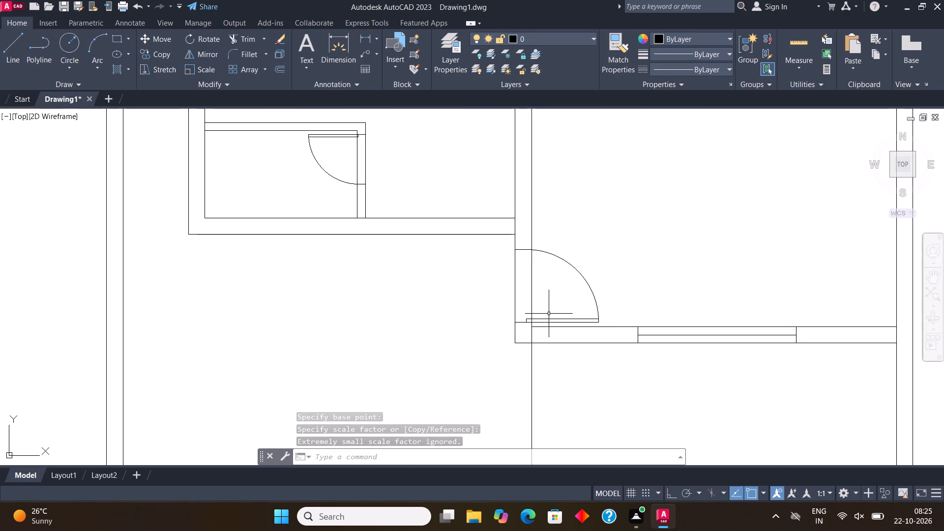
{"action": "scroll", "coordinate": [533, 381], "scroll_direction": "down", "scroll_amount": 6}
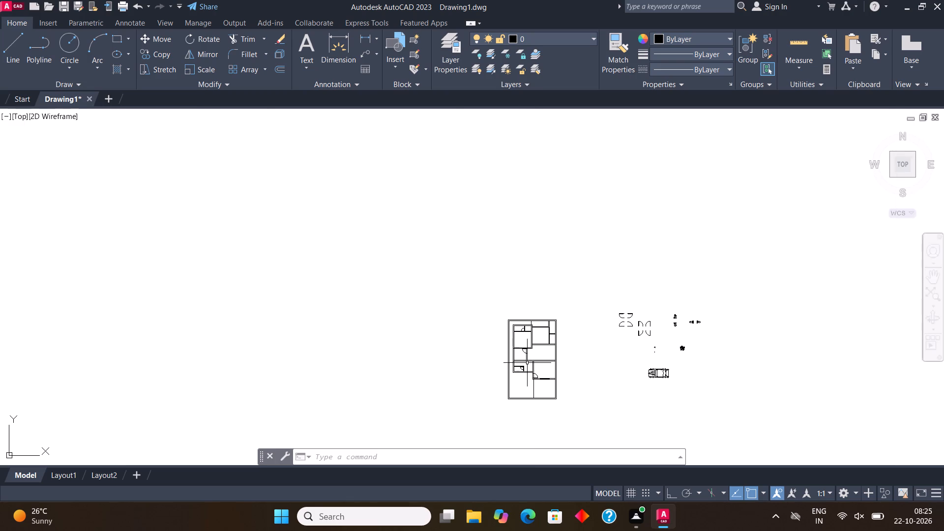
{"action": "scroll", "coordinate": [643, 314], "scroll_direction": "up", "scroll_amount": 3}
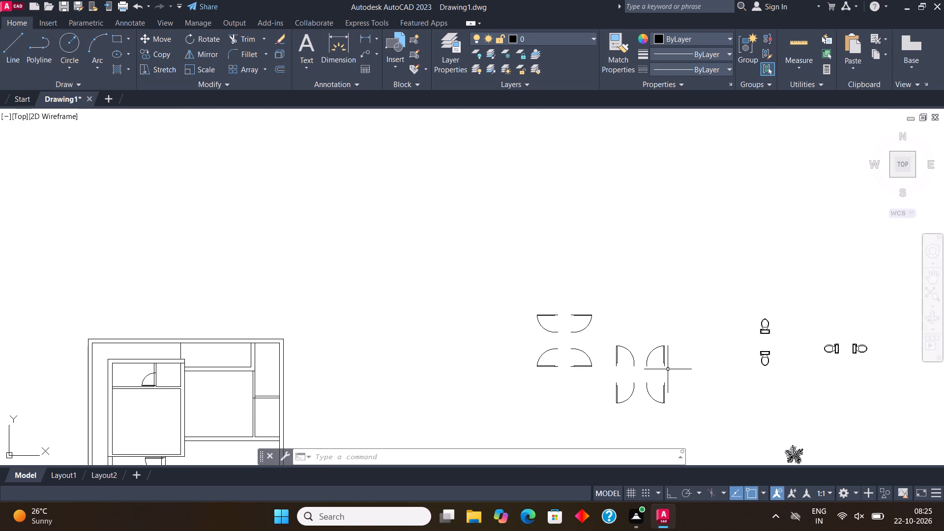
{"action": "middle_click_drag", "start_coordinate": [669, 370], "coordinate": [631, 345]}
{"action": "scroll", "coordinate": [655, 363], "scroll_direction": "up", "scroll_amount": 3}
{"action": "left_click", "coordinate": [589, 287]}
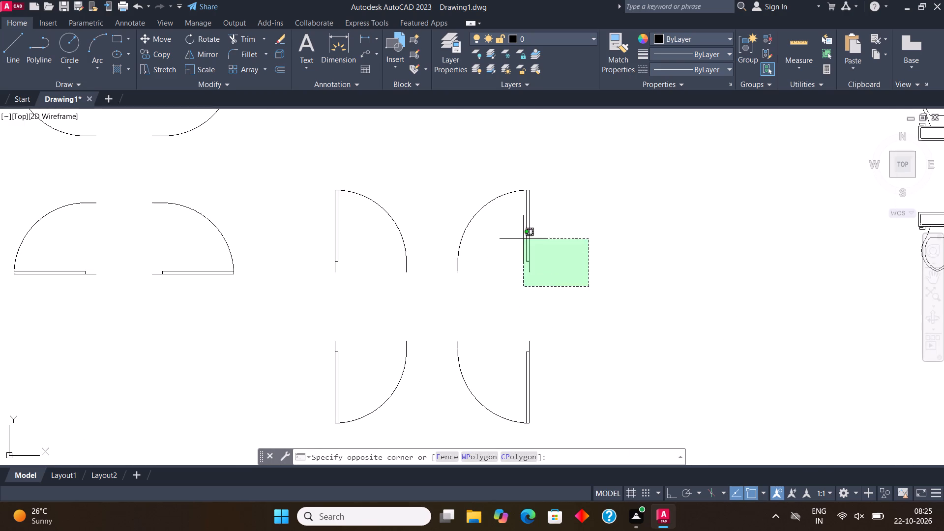
{"action": "left_click", "coordinate": [523, 238]}
{"action": "left_click", "coordinate": [157, 54]}
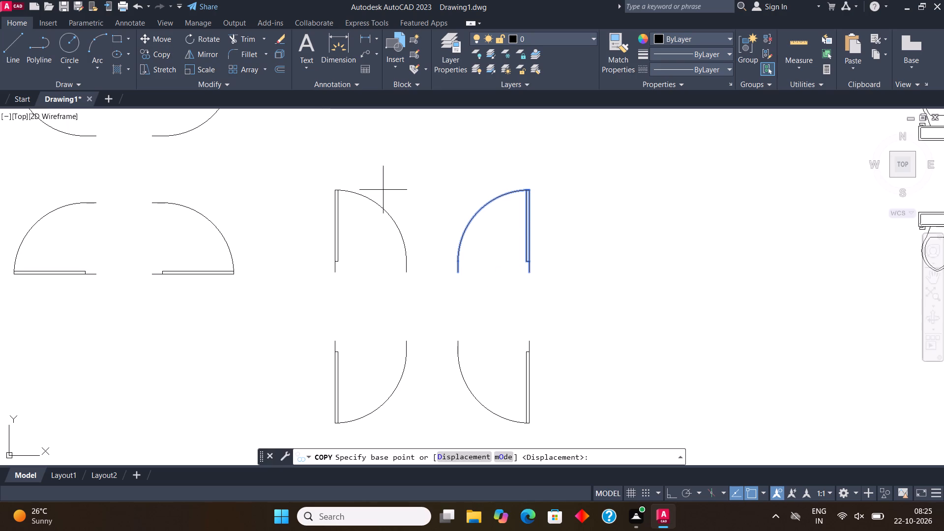
{"action": "left_click", "coordinate": [527, 272]}
{"action": "scroll", "coordinate": [654, 258], "scroll_direction": "down", "scroll_amount": 5}
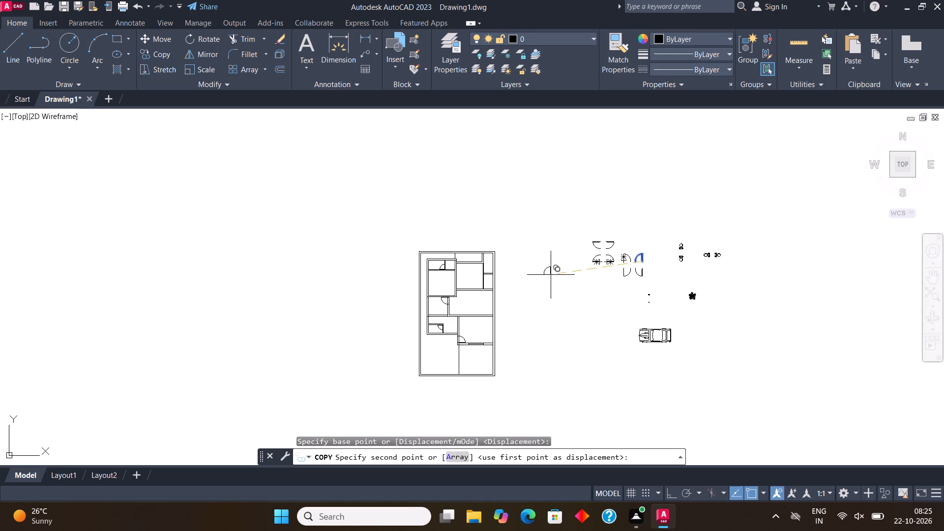
{"action": "scroll", "coordinate": [473, 290], "scroll_direction": "up", "scroll_amount": 4}
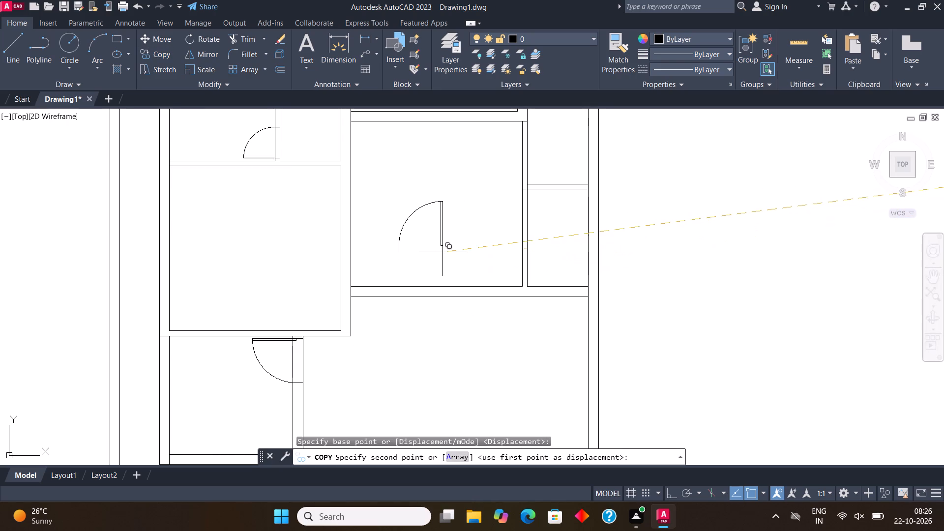
{"action": "left_click", "coordinate": [442, 251]}
{"action": "key", "text": "grave"}
{"action": "left_click", "coordinate": [447, 243]}
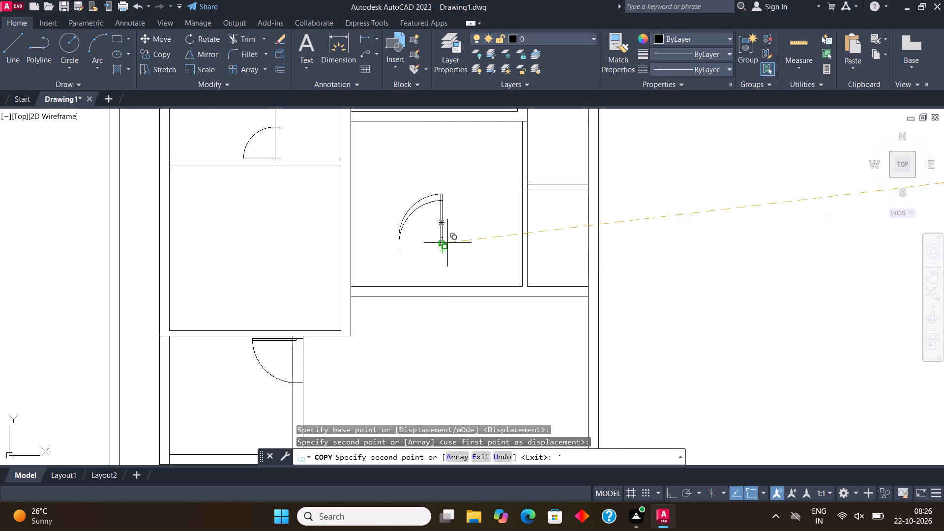
{"action": "key", "text": "Escape"}
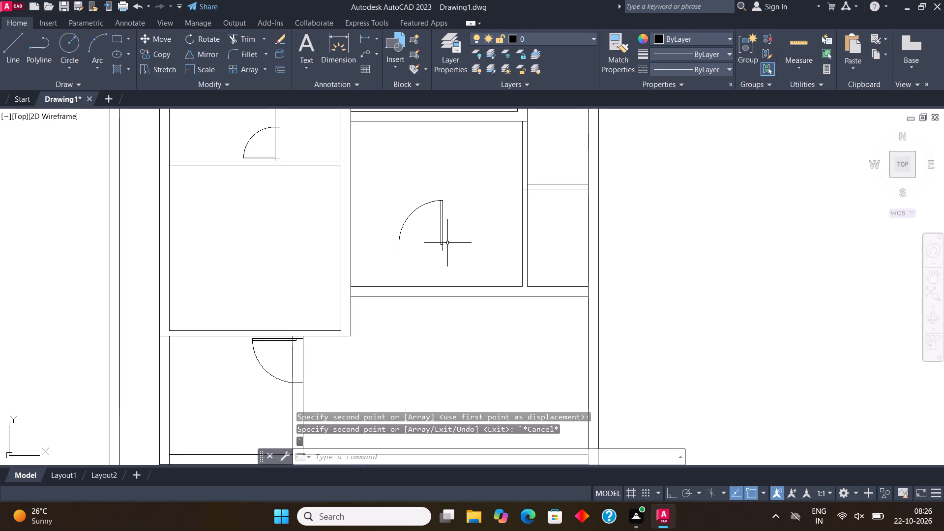
Rotate the new door copy freehand counterclockwise so its leaf slants diagonally up to the left.
{"action": "left_click", "coordinate": [447, 243]}
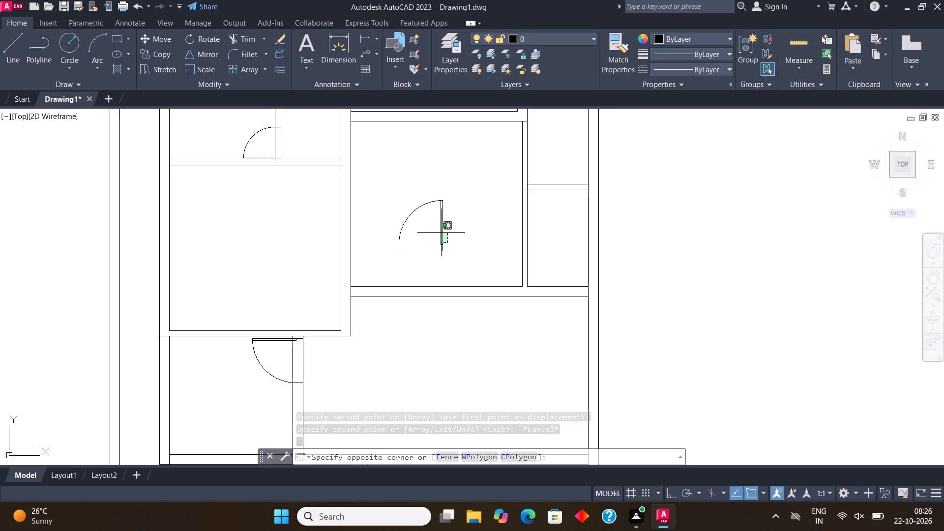
{"action": "left_click", "coordinate": [434, 224]}
{"action": "left_click", "coordinate": [217, 42]}
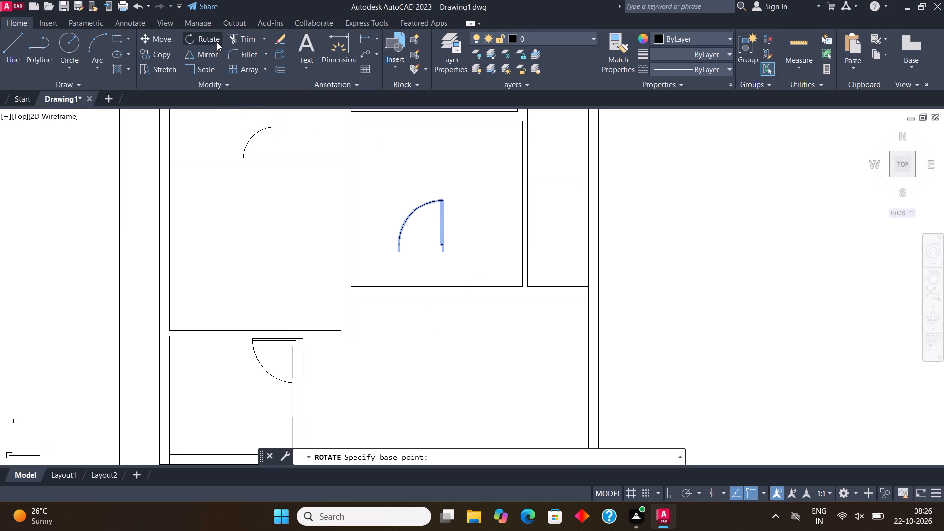
{"action": "left_click", "coordinate": [455, 235]}
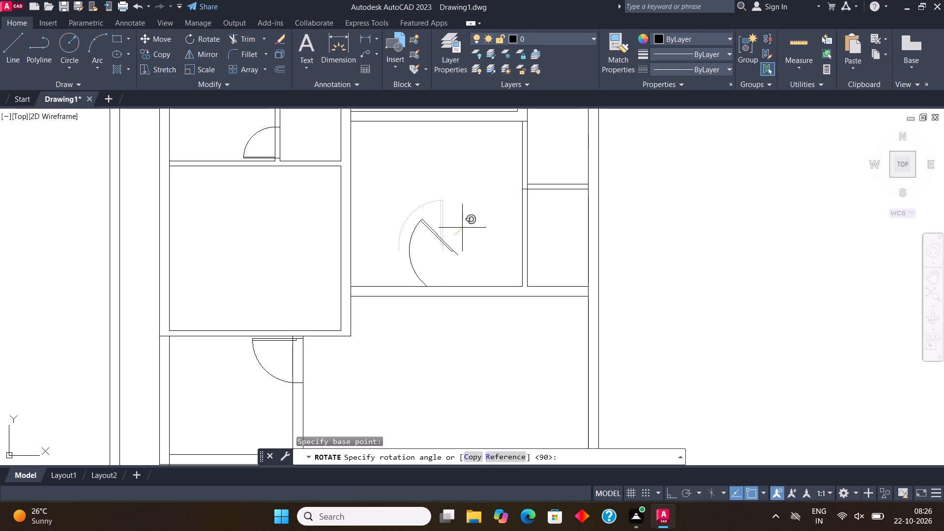
{"action": "left_click", "coordinate": [463, 225]}
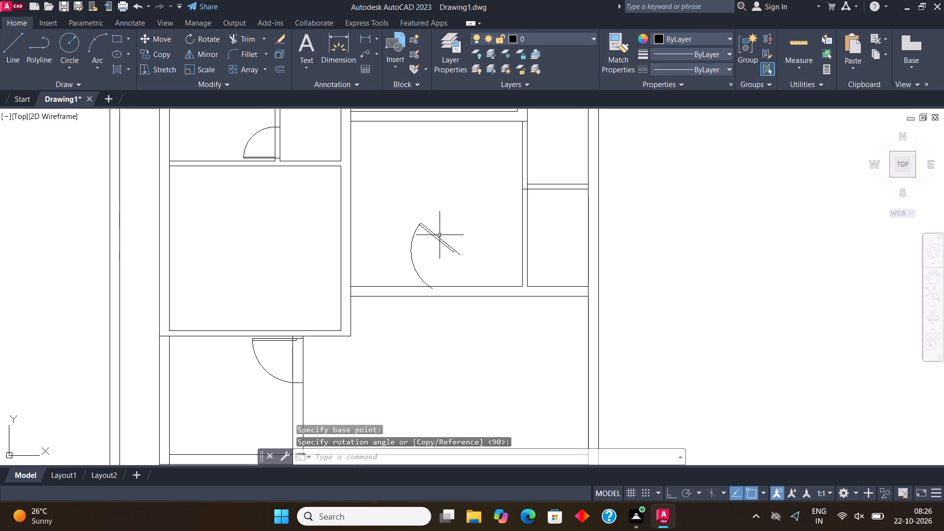
Move the slanted door by its leaf end onto the large upper-left room's right wall, near that room's lower-right corner.
{"action": "left_click", "coordinate": [437, 236]}
{"action": "left_click", "coordinate": [161, 37]}
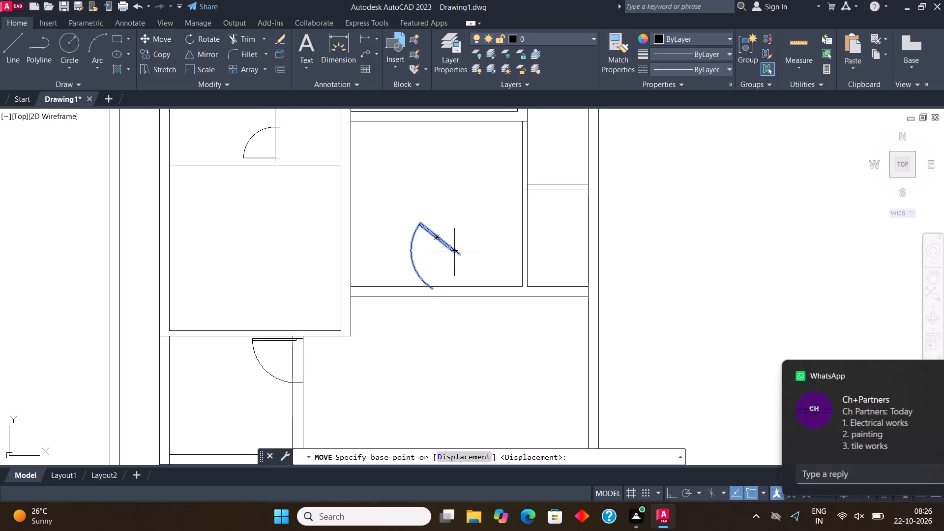
{"action": "left_click", "coordinate": [464, 259]}
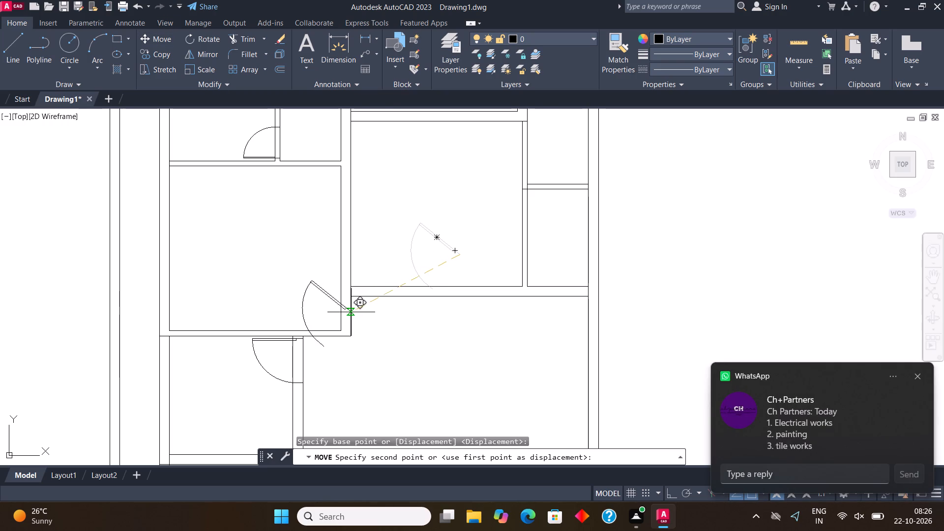
{"action": "scroll", "coordinate": [354, 306], "scroll_direction": "up", "scroll_amount": 2}
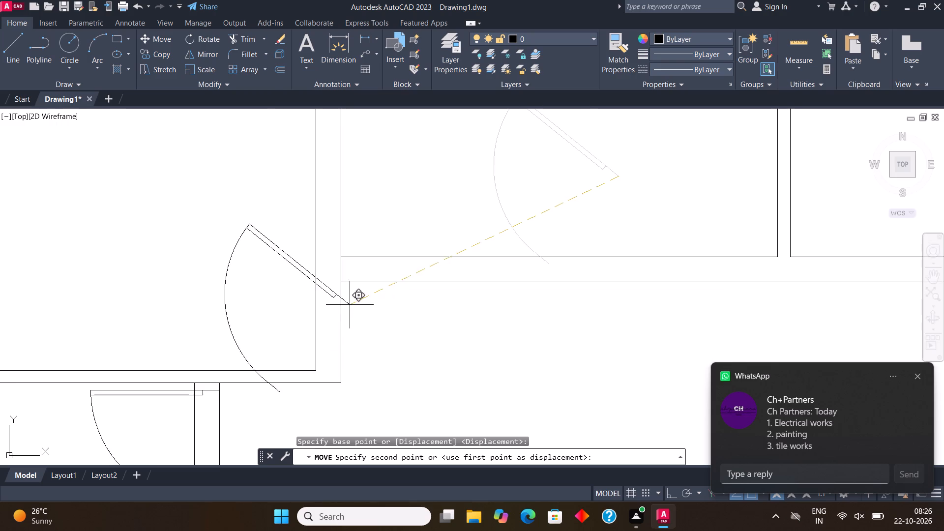
{"action": "left_click", "coordinate": [339, 299]}
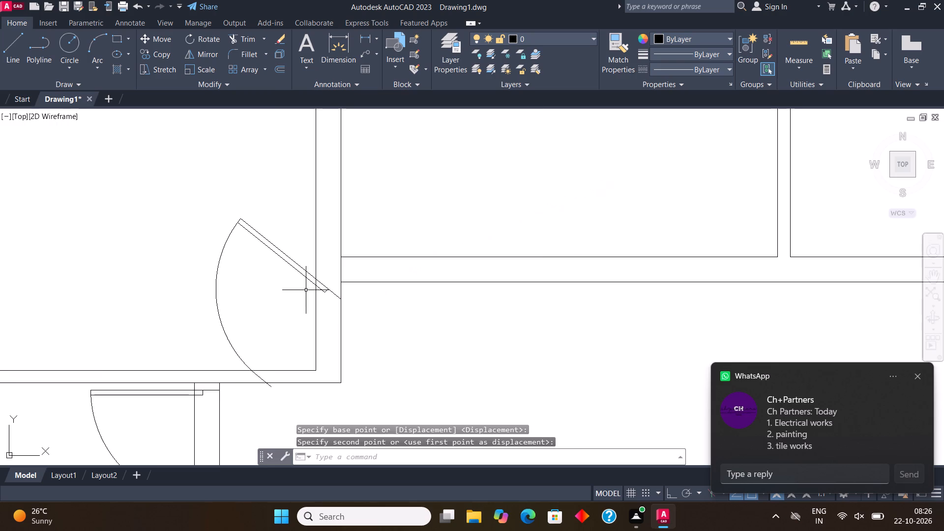
Shift the slanted door slightly upward along the outer face of the large upper-left room's right wall.
{"action": "scroll", "coordinate": [331, 287], "scroll_direction": "down", "scroll_amount": 3}
{"action": "middle_click_drag", "start_coordinate": [322, 316], "coordinate": [311, 307]}
{"action": "scroll", "coordinate": [311, 305], "scroll_direction": "up", "scroll_amount": 2}
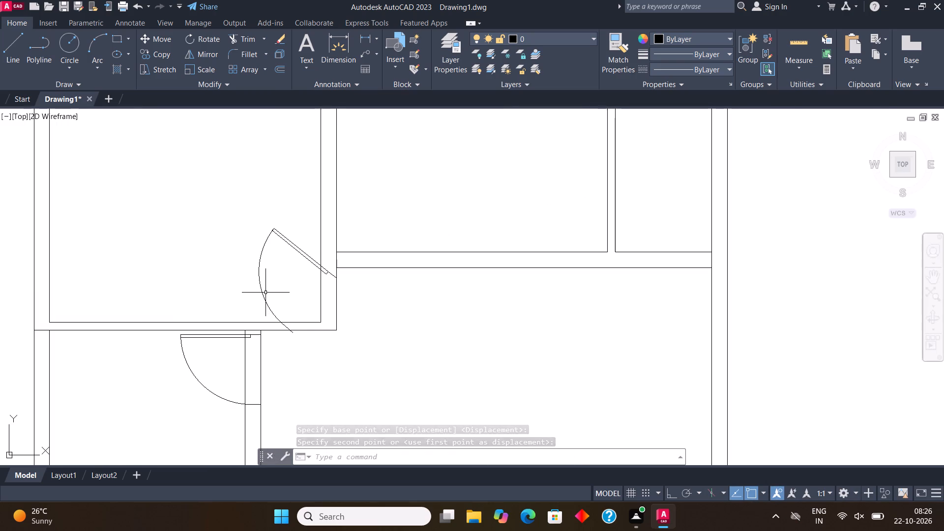
{"action": "left_click_drag", "start_coordinate": [264, 290], "coordinate": [259, 291]}
{"action": "left_click", "coordinate": [258, 289]}
{"action": "scroll", "coordinate": [337, 282], "scroll_direction": "up", "scroll_amount": 4}
{"action": "scroll", "coordinate": [297, 256], "scroll_direction": "down", "scroll_amount": 3}
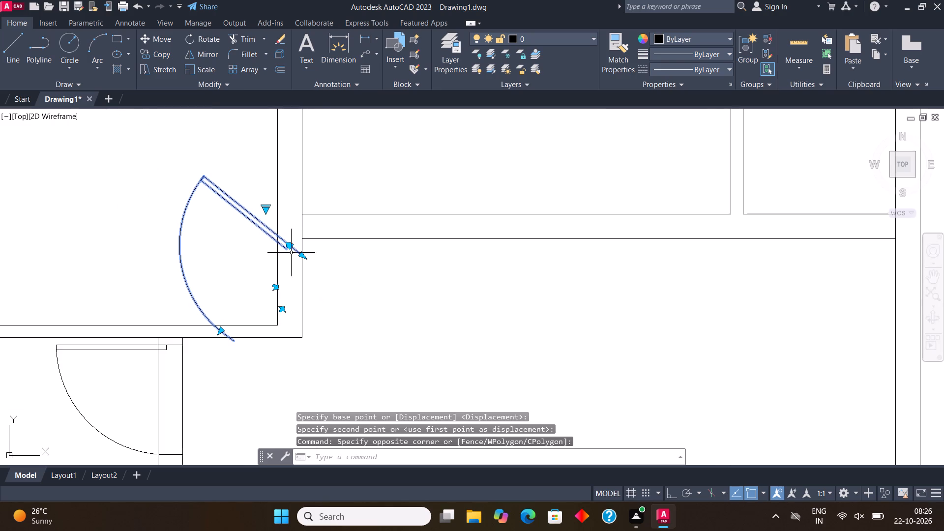
{"action": "left_click", "coordinate": [166, 37]}
{"action": "scroll", "coordinate": [311, 265], "scroll_direction": "up", "scroll_amount": 1}
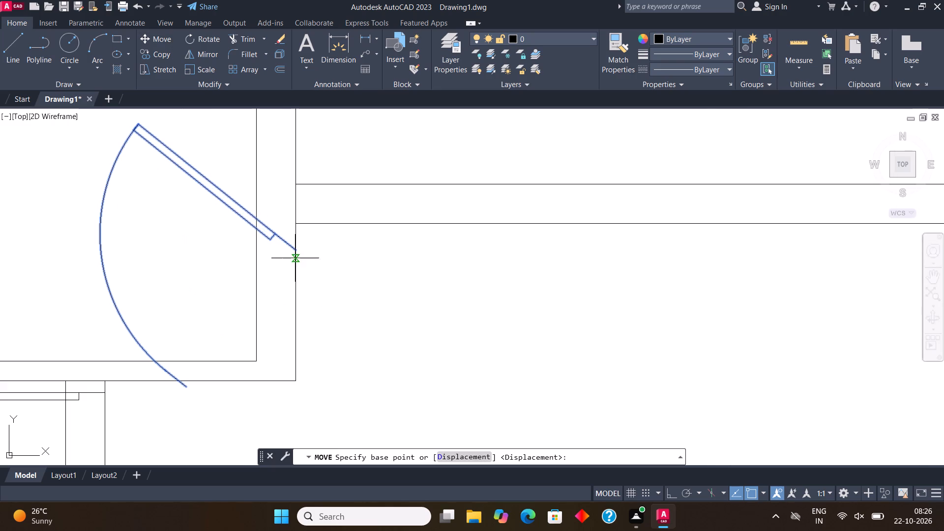
{"action": "left_click", "coordinate": [293, 250]}
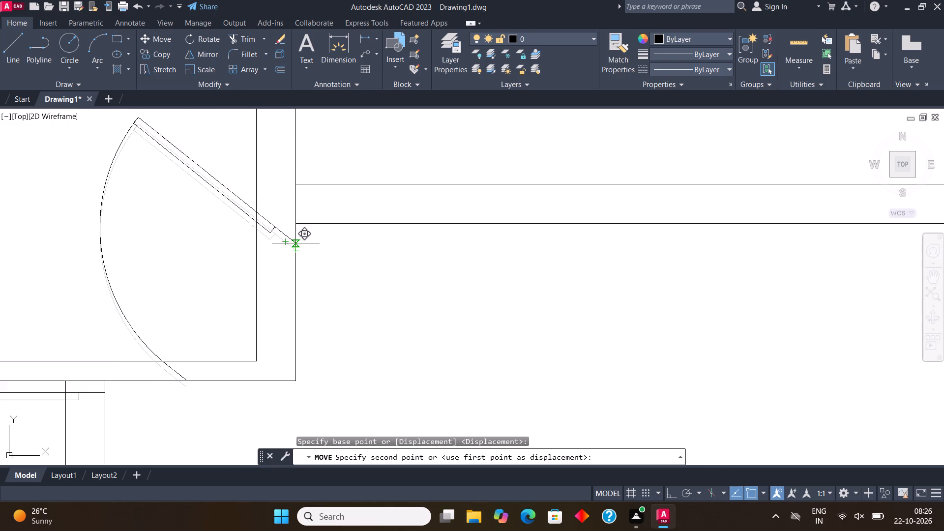
{"action": "left_click", "coordinate": [297, 245]}
Trim away the lower-right wall corner of the large upper-left room within the slanted door's opening.
{"action": "scroll", "coordinate": [356, 321], "scroll_direction": "down", "scroll_amount": 2}
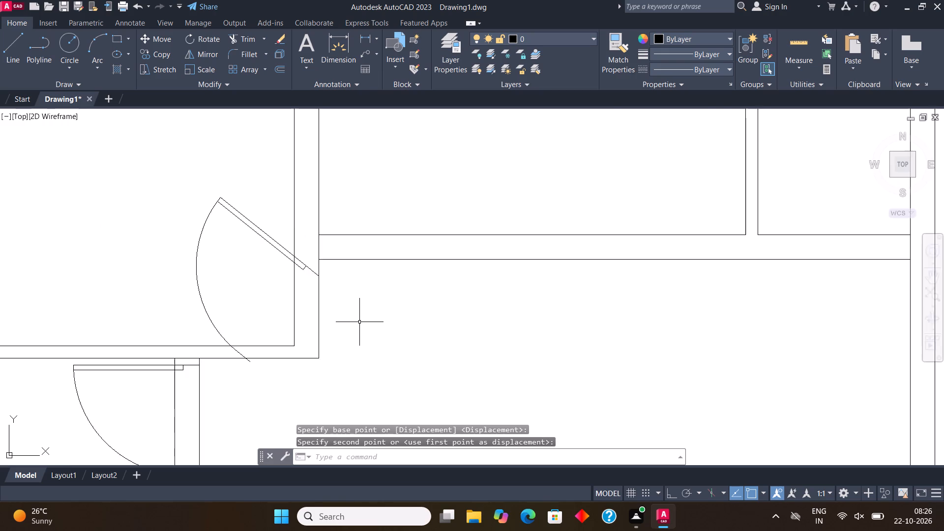
{"action": "middle_click_drag", "start_coordinate": [382, 295], "coordinate": [396, 265]}
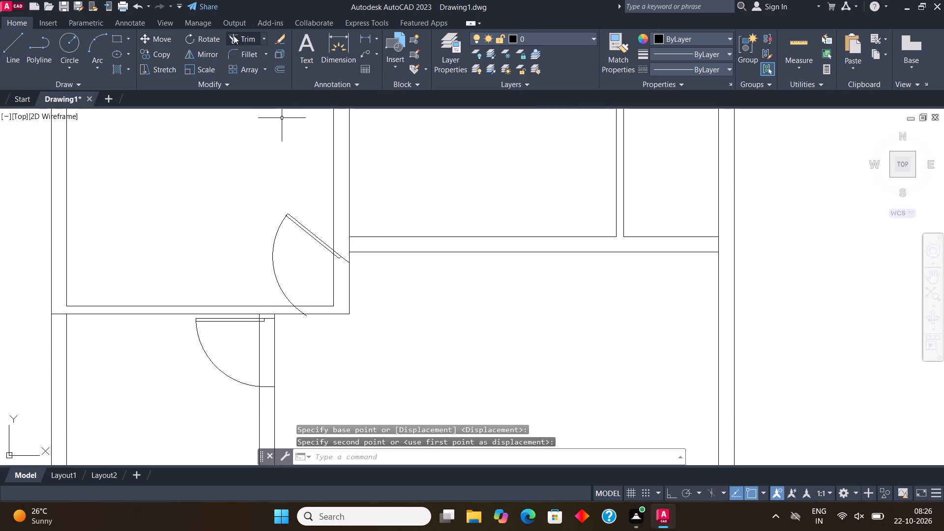
{"action": "left_click", "coordinate": [240, 35]}
{"action": "left_click_drag", "start_coordinate": [327, 275], "coordinate": [373, 339]}
{"action": "left_click_drag", "start_coordinate": [316, 288], "coordinate": [332, 345]}
{"action": "scroll", "coordinate": [395, 314], "scroll_direction": "down", "scroll_amount": 3}
{"action": "middle_click_drag", "start_coordinate": [396, 315], "coordinate": [360, 302]}
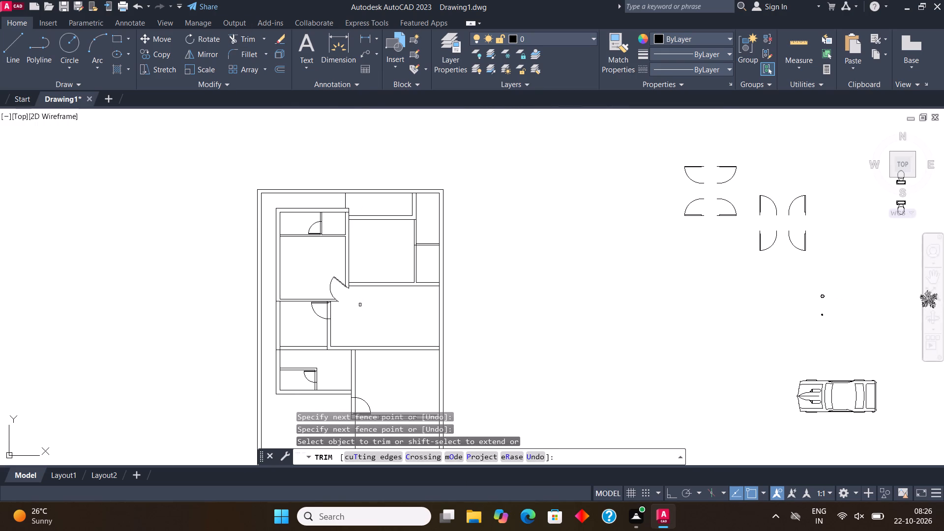
{"action": "scroll", "coordinate": [334, 301], "scroll_direction": "up", "scroll_amount": 5}
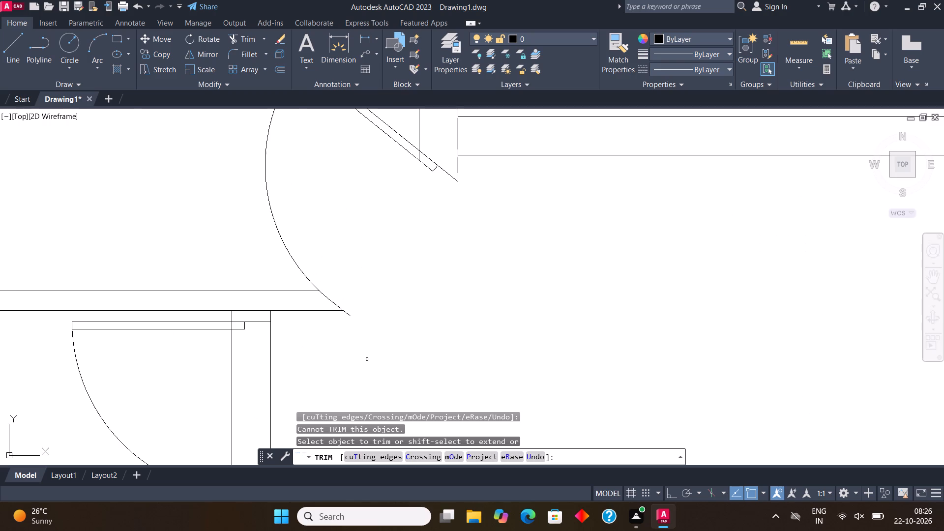
{"action": "scroll", "coordinate": [369, 369], "scroll_direction": "down", "scroll_amount": 2}
{"action": "scroll", "coordinate": [370, 322], "scroll_direction": "up", "scroll_amount": 1}
{"action": "key", "text": "Escape"}
Move the slanted door by its lower frame tip onto the trimmed end of the large upper-left room's bottom wall outer line.
{"action": "left_click", "coordinate": [323, 294]}
{"action": "left_click", "coordinate": [279, 262]}
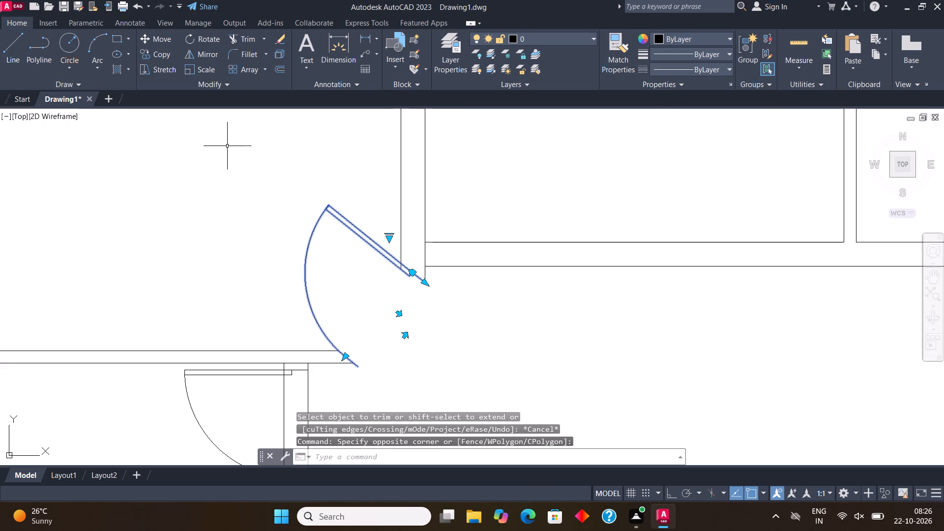
{"action": "left_click", "coordinate": [162, 38]}
{"action": "scroll", "coordinate": [368, 375], "scroll_direction": "up", "scroll_amount": 2}
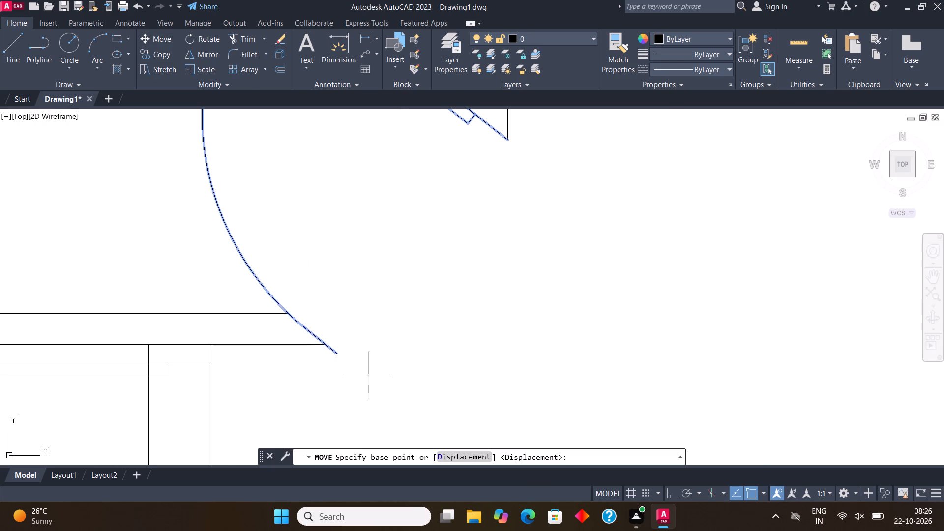
{"action": "left_click", "coordinate": [336, 356]}
{"action": "left_click", "coordinate": [324, 347]}
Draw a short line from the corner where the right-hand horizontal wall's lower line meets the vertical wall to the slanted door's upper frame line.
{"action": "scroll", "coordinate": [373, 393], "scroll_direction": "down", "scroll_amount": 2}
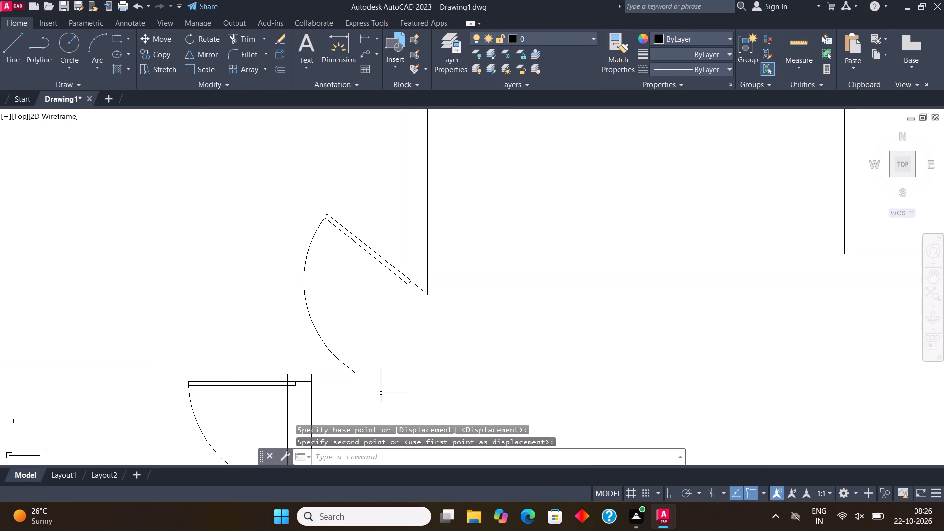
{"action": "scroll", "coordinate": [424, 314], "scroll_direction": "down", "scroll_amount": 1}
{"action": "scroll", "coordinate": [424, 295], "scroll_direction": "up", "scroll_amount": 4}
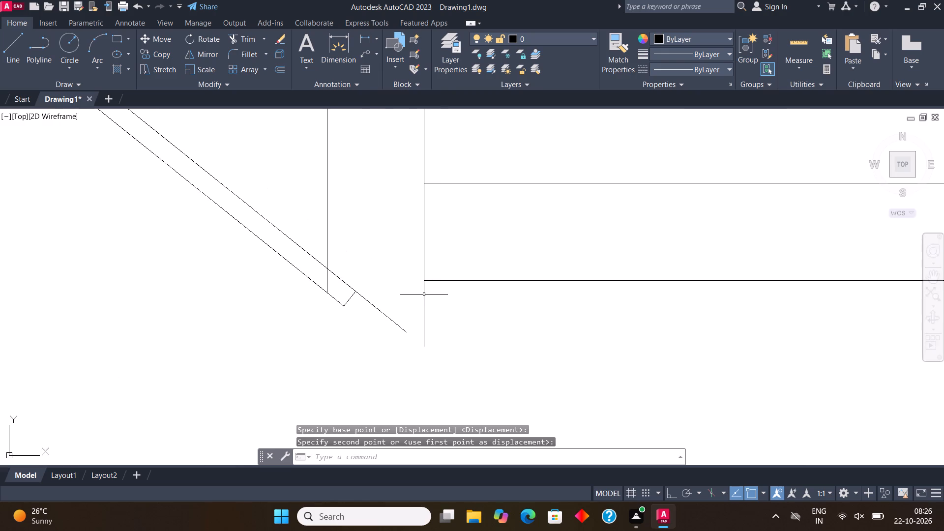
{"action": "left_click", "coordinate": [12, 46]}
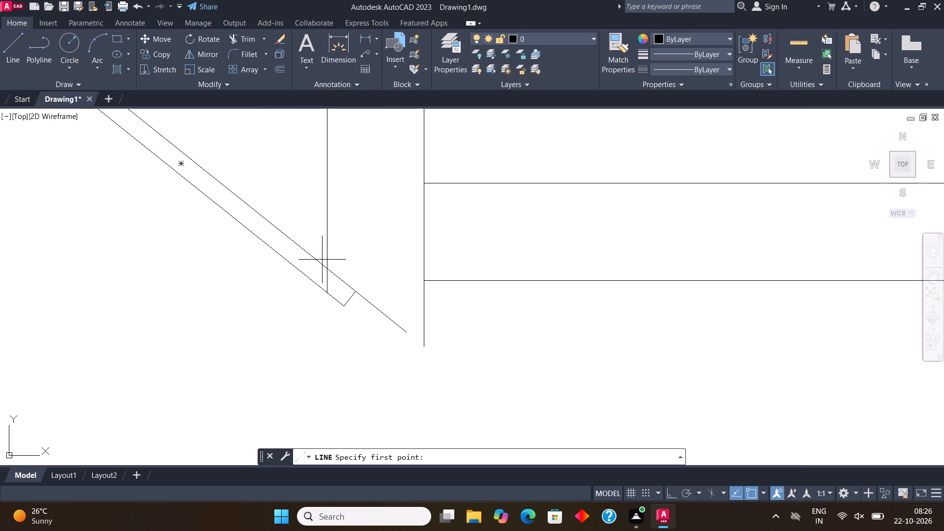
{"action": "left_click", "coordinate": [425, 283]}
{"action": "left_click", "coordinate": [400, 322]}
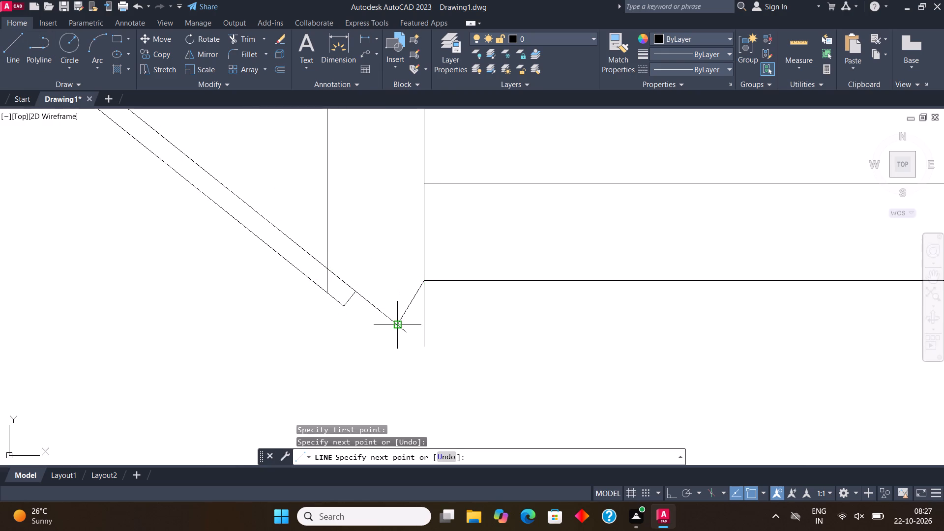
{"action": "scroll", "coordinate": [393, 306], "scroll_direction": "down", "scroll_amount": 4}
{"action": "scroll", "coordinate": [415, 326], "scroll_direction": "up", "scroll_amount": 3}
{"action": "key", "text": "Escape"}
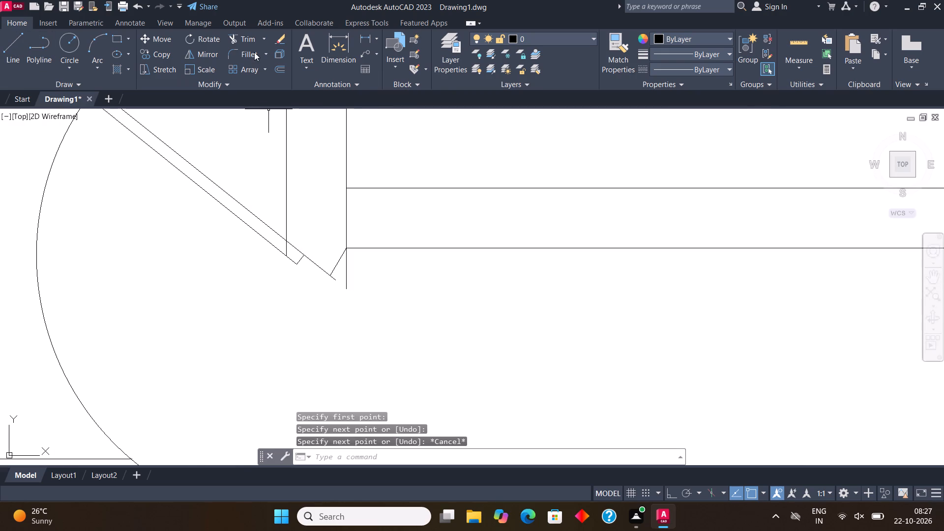
Trim the stub of the vertical wall's outer line that projects below the right-hand horizontal wall beside the slanted door.
{"action": "left_click", "coordinate": [252, 41]}
{"action": "left_click_drag", "start_coordinate": [345, 273], "coordinate": [369, 295]}
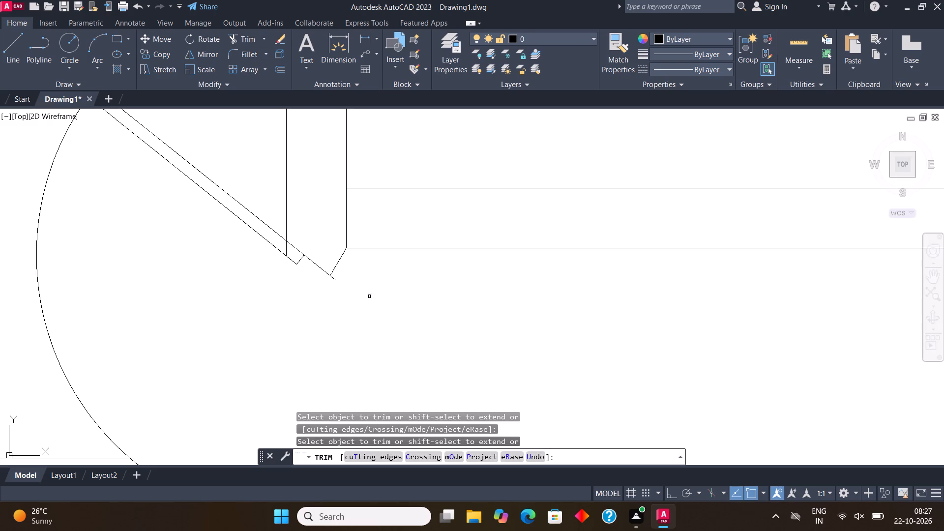
{"action": "key", "text": "Escape"}
Replace the short closing line with one from the slanted door's upper frame tip to the adjacent wall corner.
{"action": "left_click", "coordinate": [5, 62]}
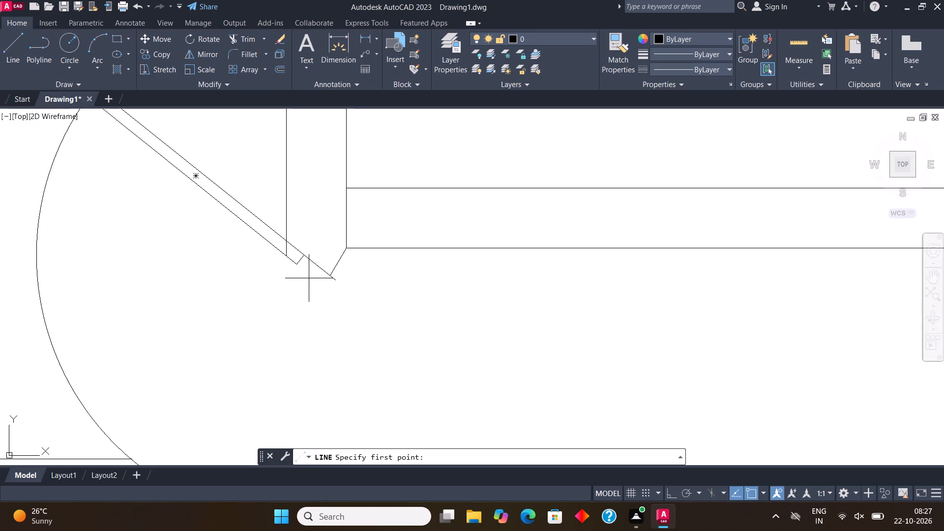
{"action": "left_click", "coordinate": [334, 282]}
{"action": "left_click", "coordinate": [346, 250]}
{"action": "key", "text": "Escape"}
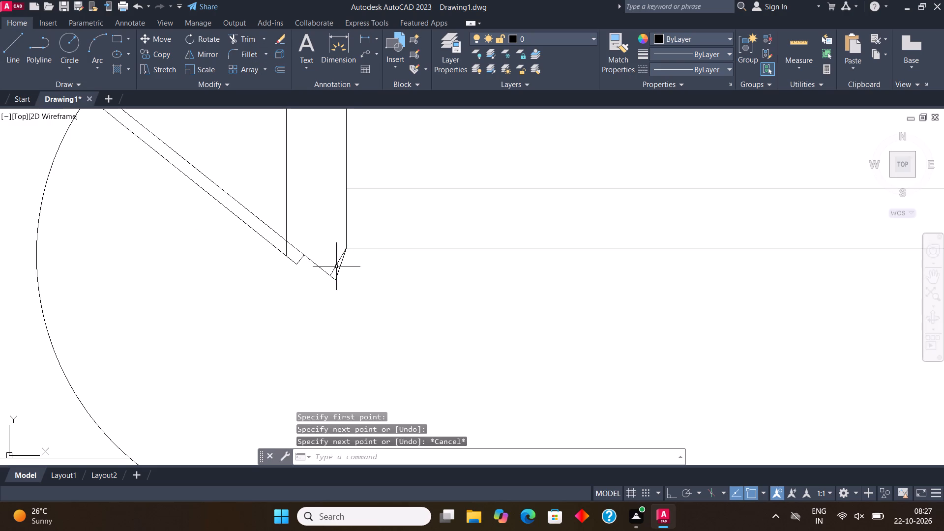
{"action": "left_click", "coordinate": [336, 266]}
{"action": "key", "text": "Delete"}
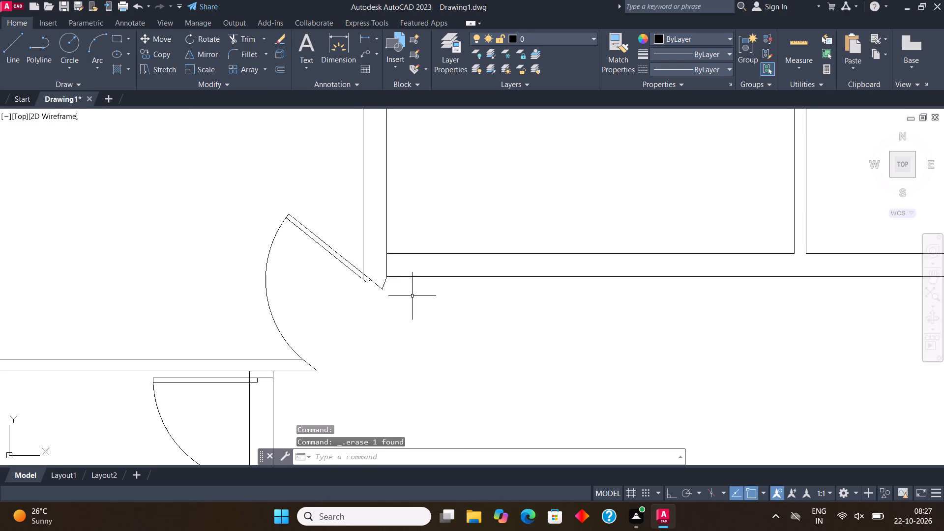
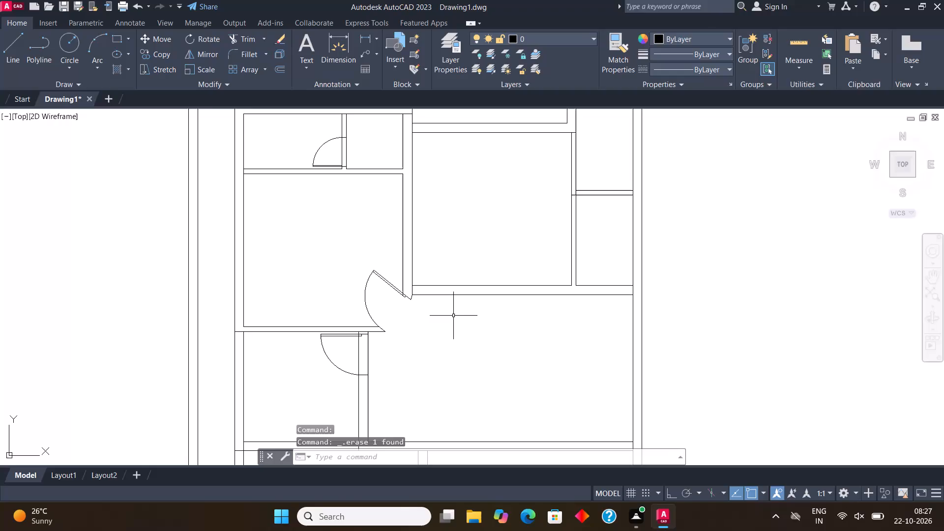
Copy the upright door with its arc opening right from the door set onto the upper middle room's bottom wall outer line, beside the slanted door.
{"action": "scroll", "coordinate": [457, 317], "scroll_direction": "down", "scroll_amount": 3}
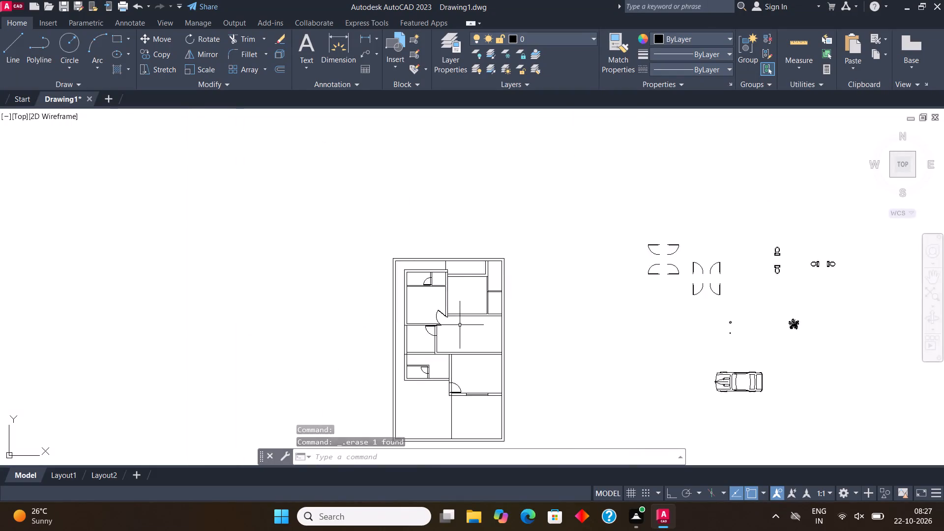
{"action": "scroll", "coordinate": [461, 325], "scroll_direction": "down", "scroll_amount": 2}
{"action": "scroll", "coordinate": [559, 311], "scroll_direction": "up", "scroll_amount": 3}
{"action": "scroll", "coordinate": [523, 281], "scroll_direction": "up", "scroll_amount": 4}
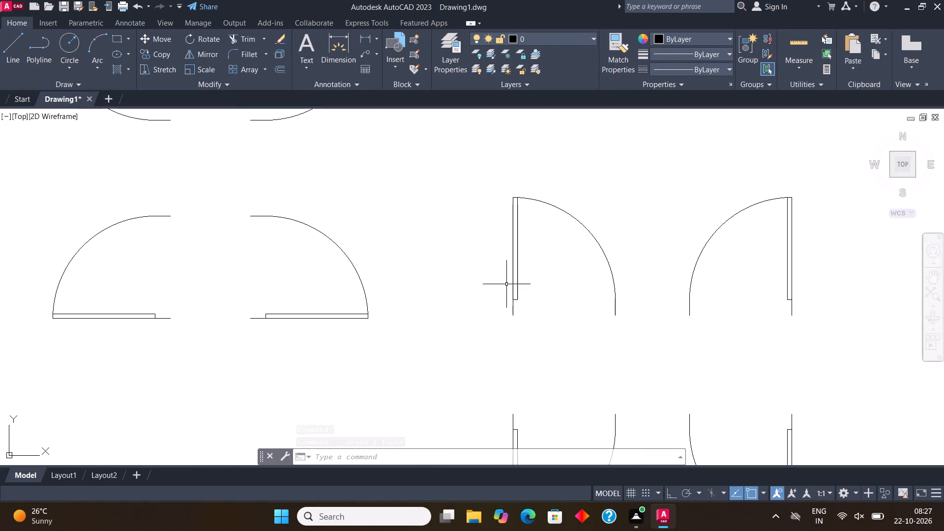
{"action": "left_click", "coordinate": [505, 284]}
{"action": "left_click", "coordinate": [542, 284]}
{"action": "left_click_drag", "start_coordinate": [548, 298], "coordinate": [543, 289]}
{"action": "left_click", "coordinate": [476, 254]}
{"action": "left_click", "coordinate": [148, 49]}
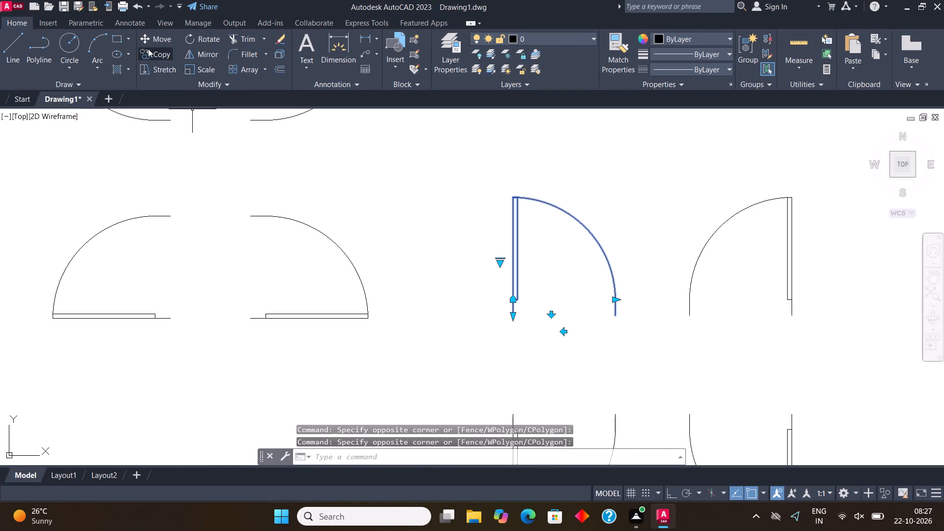
{"action": "left_click", "coordinate": [513, 318]}
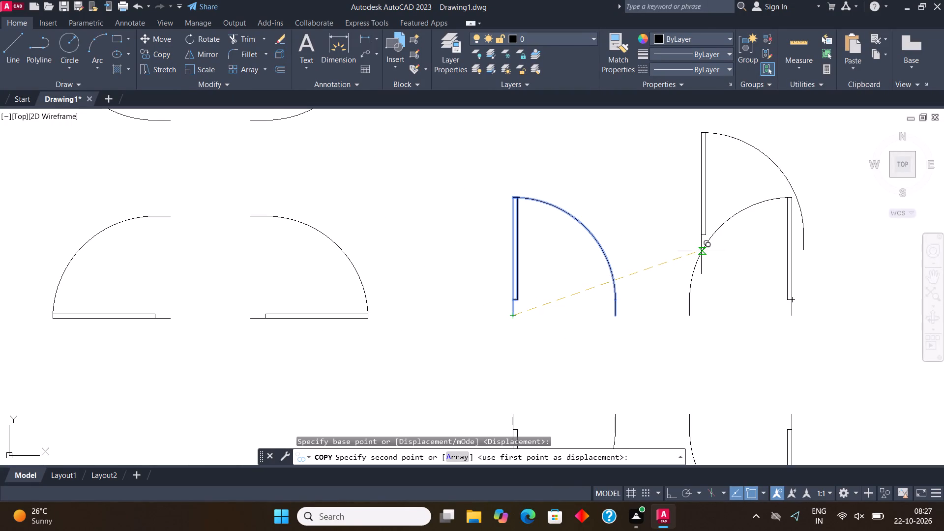
{"action": "scroll", "coordinate": [708, 256], "scroll_direction": "down", "scroll_amount": 4}
{"action": "scroll", "coordinate": [297, 327], "scroll_direction": "up", "scroll_amount": 5}
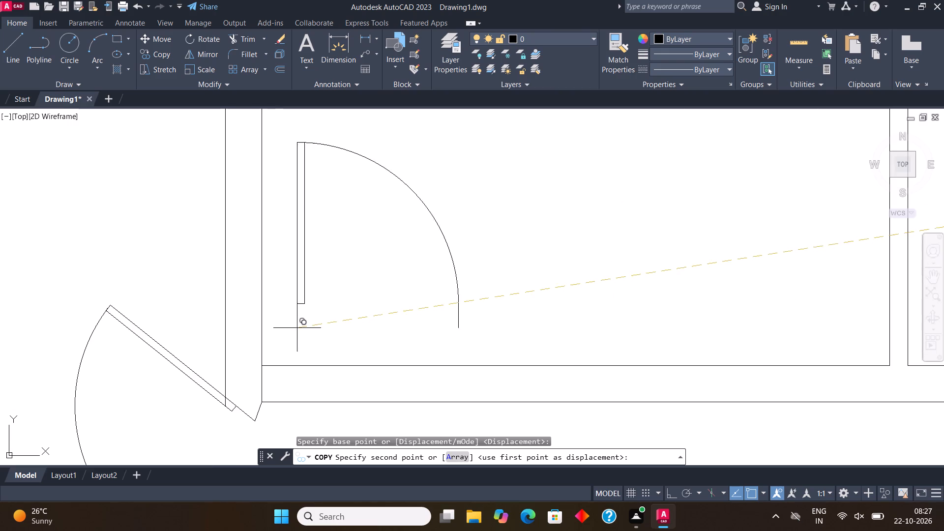
{"action": "left_click", "coordinate": [272, 404]}
{"action": "scroll", "coordinate": [492, 295], "scroll_direction": "down", "scroll_amount": 4}
{"action": "key", "text": "Escape"}
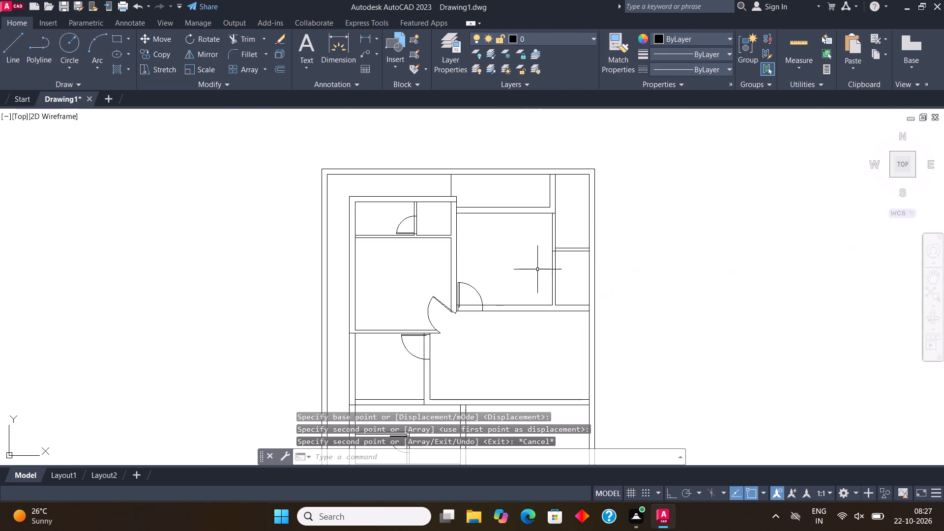
Copy that door by its lower frame tip to where the narrow right-hand rooms' partition lower line meets the vertical wall.
{"action": "left_click", "coordinate": [472, 284]}
{"action": "left_click", "coordinate": [465, 295]}
{"action": "scroll", "coordinate": [473, 302], "scroll_direction": "up", "scroll_amount": 3}
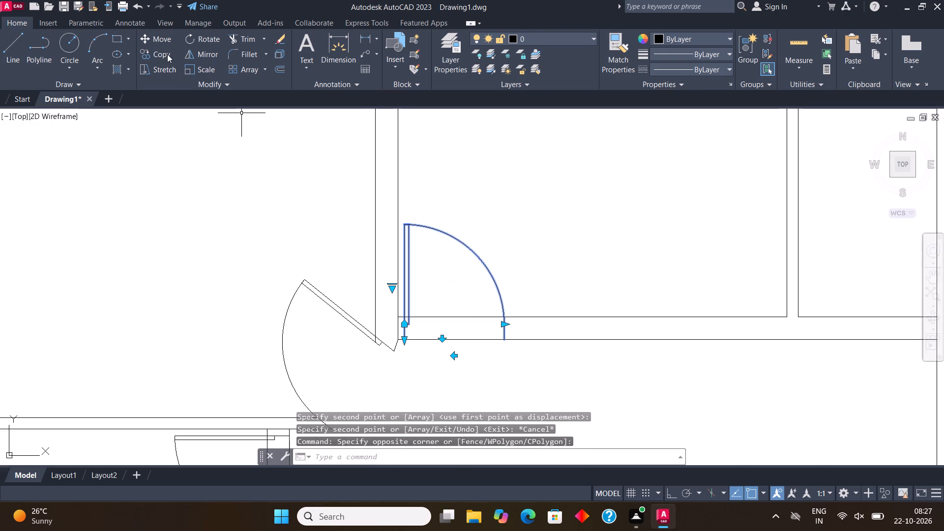
{"action": "left_click", "coordinate": [167, 54]}
{"action": "left_click", "coordinate": [404, 340]}
{"action": "scroll", "coordinate": [448, 392], "scroll_direction": "down", "scroll_amount": 3}
{"action": "middle_click_drag", "start_coordinate": [516, 336], "coordinate": [465, 332]}
{"action": "scroll", "coordinate": [491, 322], "scroll_direction": "up", "scroll_amount": 3}
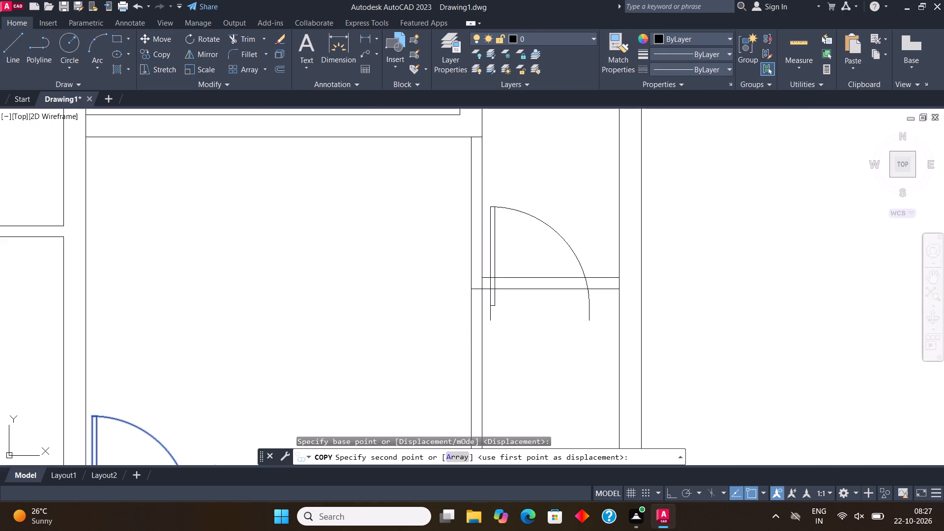
{"action": "left_click", "coordinate": [488, 292]}
{"action": "key", "text": "Escape"}
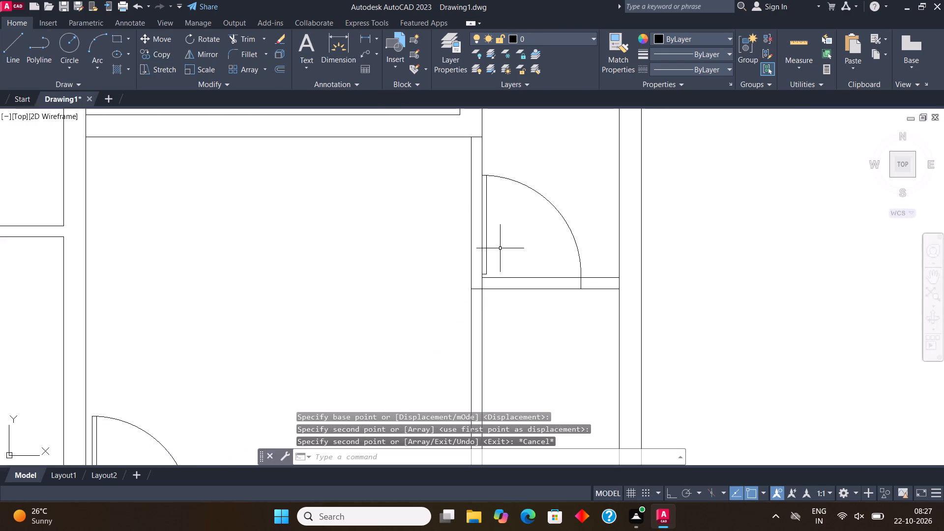
Scale the copied door down about its lower frame tip so that it fits within the narrow right-hand partition.
{"action": "left_click", "coordinate": [494, 174]}
{"action": "left_click", "coordinate": [210, 72]}
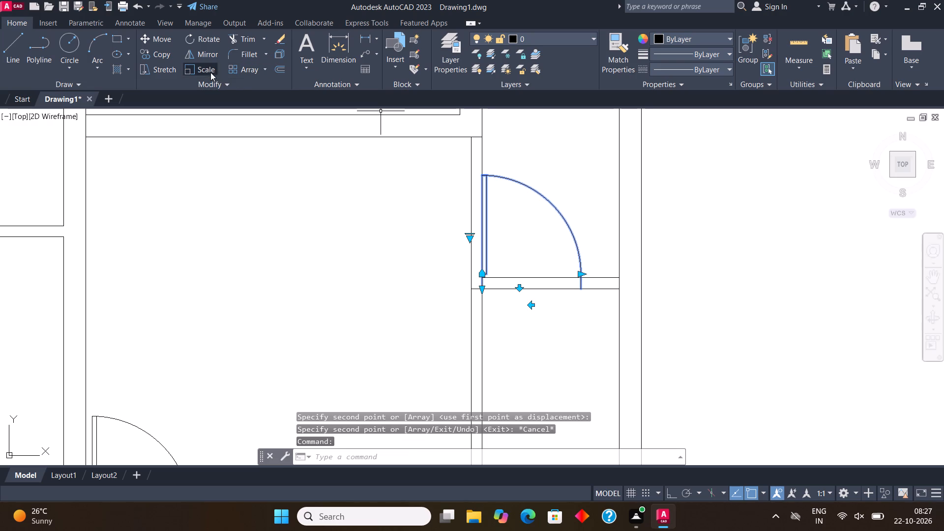
{"action": "left_click", "coordinate": [480, 288]}
{"action": "left_click", "coordinate": [498, 256]}
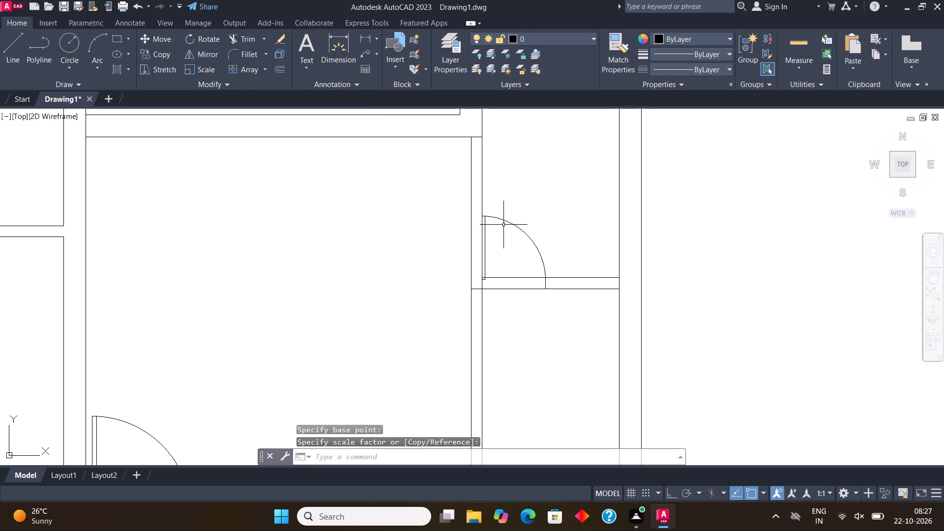
Move the reduced door a short distance right along the partition's lower line, away from the vertical wall.
{"action": "left_click", "coordinate": [503, 223]}
{"action": "left_click", "coordinate": [498, 202]}
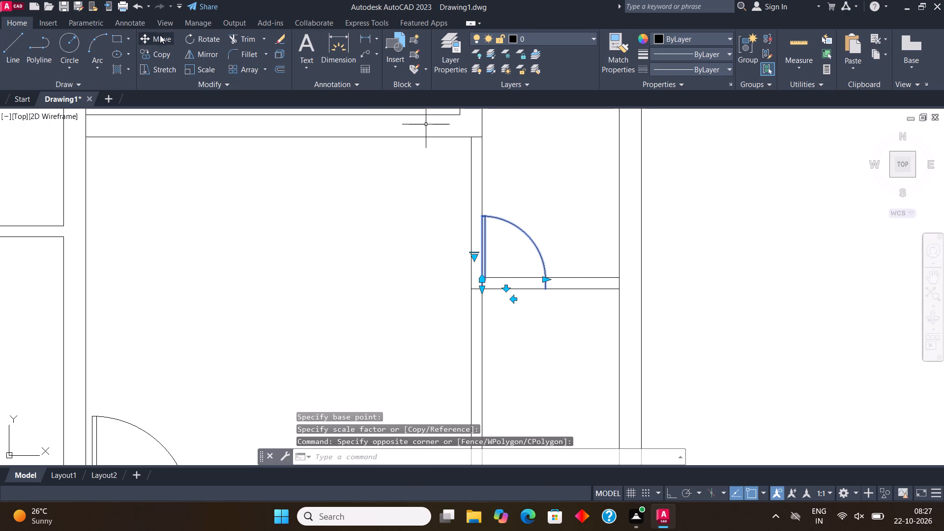
{"action": "left_click", "coordinate": [162, 36]}
{"action": "scroll", "coordinate": [495, 303], "scroll_direction": "up", "scroll_amount": 4}
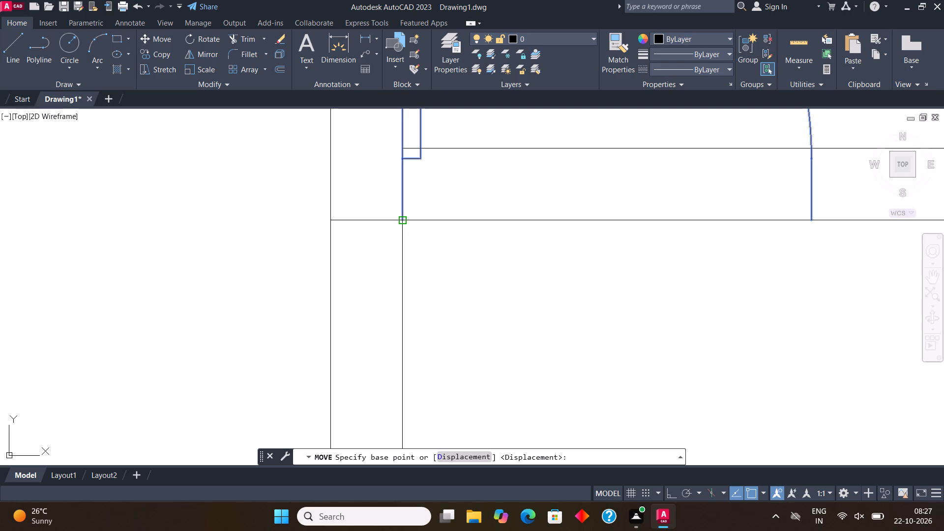
{"action": "left_click", "coordinate": [402, 220]}
{"action": "left_click", "coordinate": [439, 220]}
{"action": "scroll", "coordinate": [407, 282], "scroll_direction": "down", "scroll_amount": 5}
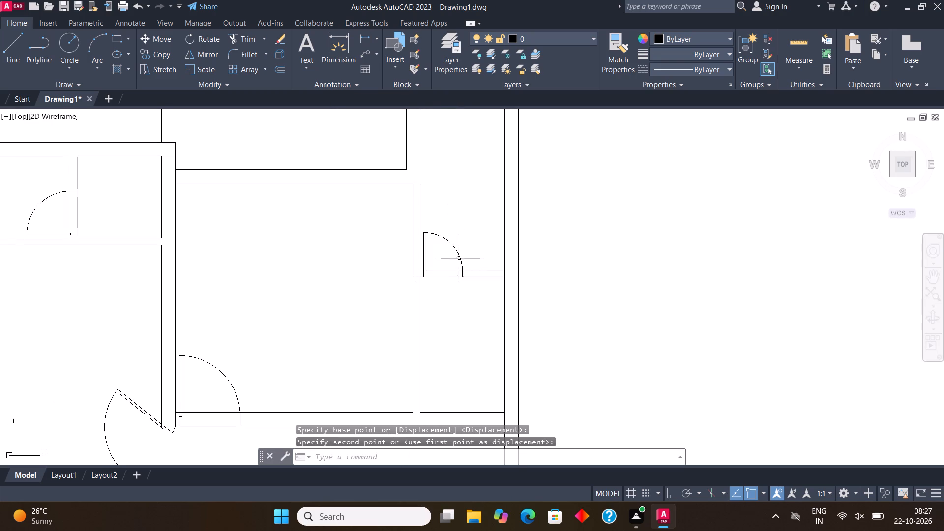
Draw a diagonal line across the lower right room's upper-left corner, from its left wall's inner line to its top wall's inner line.
{"action": "scroll", "coordinate": [473, 243], "scroll_direction": "down", "scroll_amount": 2}
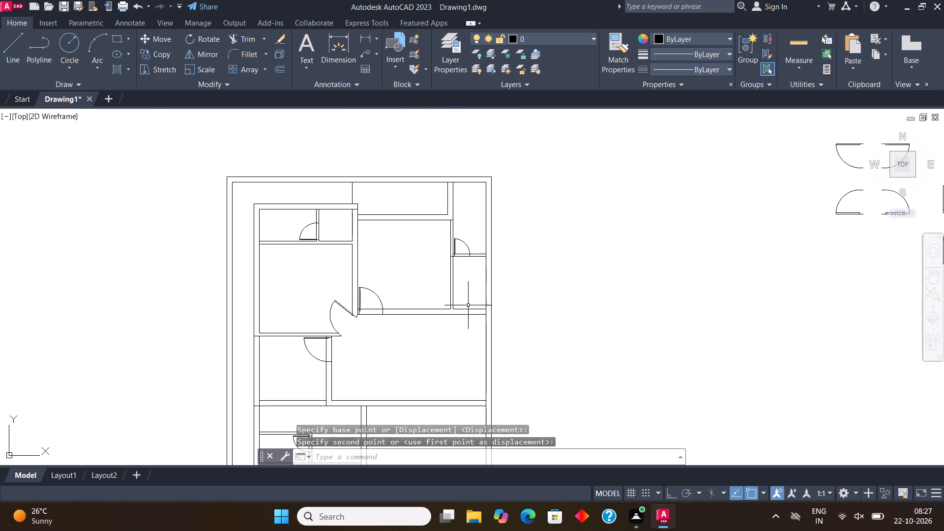
{"action": "middle_click_drag", "start_coordinate": [474, 310], "coordinate": [508, 306]}
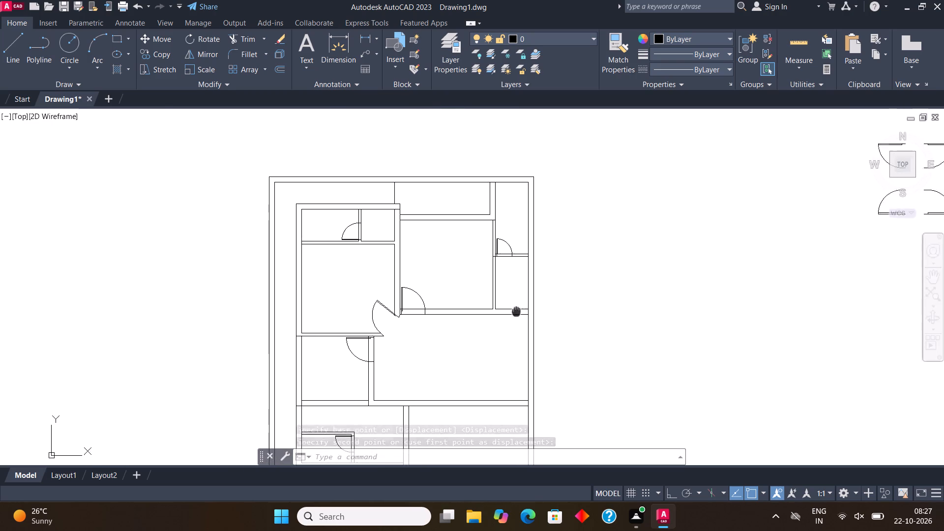
{"action": "middle_click_drag", "start_coordinate": [508, 306], "coordinate": [508, 185]}
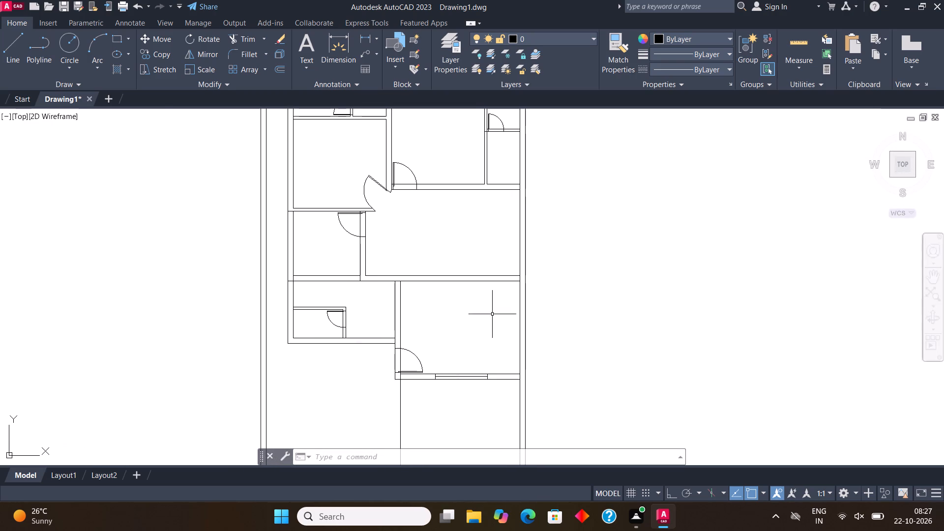
{"action": "middle_click_drag", "start_coordinate": [496, 323], "coordinate": [474, 309]}
{"action": "middle_click_drag", "start_coordinate": [474, 309], "coordinate": [461, 343]}
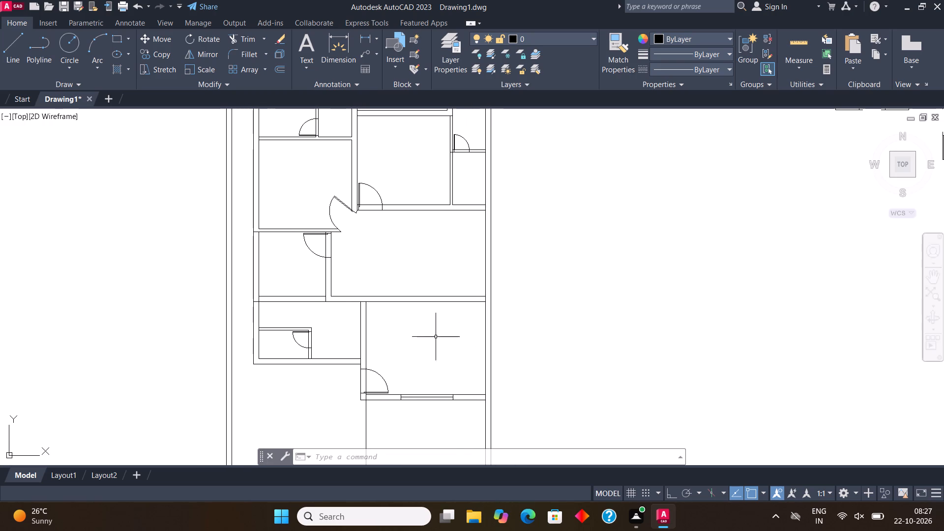
{"action": "scroll", "coordinate": [346, 313], "scroll_direction": "up", "scroll_amount": 2}
{"action": "left_click", "coordinate": [15, 48]}
{"action": "scroll", "coordinate": [316, 225], "scroll_direction": "down", "scroll_amount": 2}
{"action": "scroll", "coordinate": [331, 262], "scroll_direction": "up", "scroll_amount": 3}
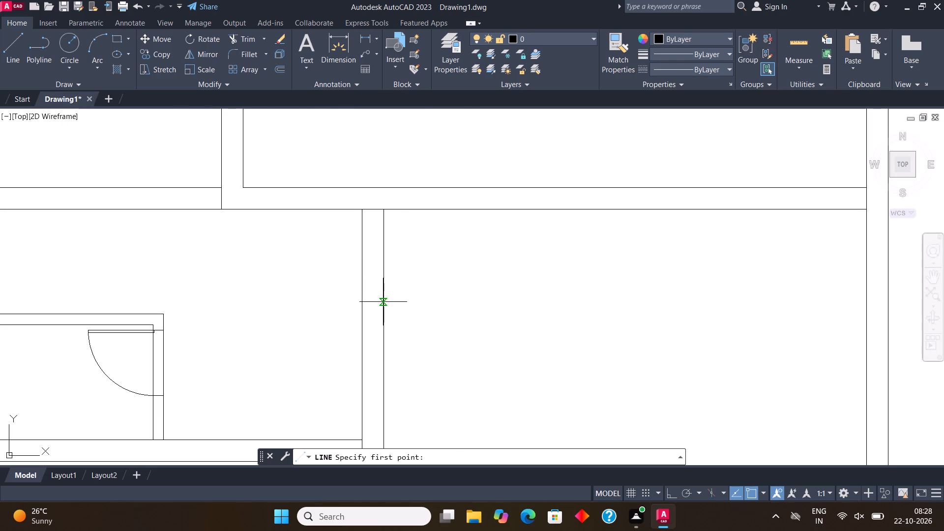
{"action": "left_click", "coordinate": [383, 301]}
{"action": "left_click", "coordinate": [461, 211]}
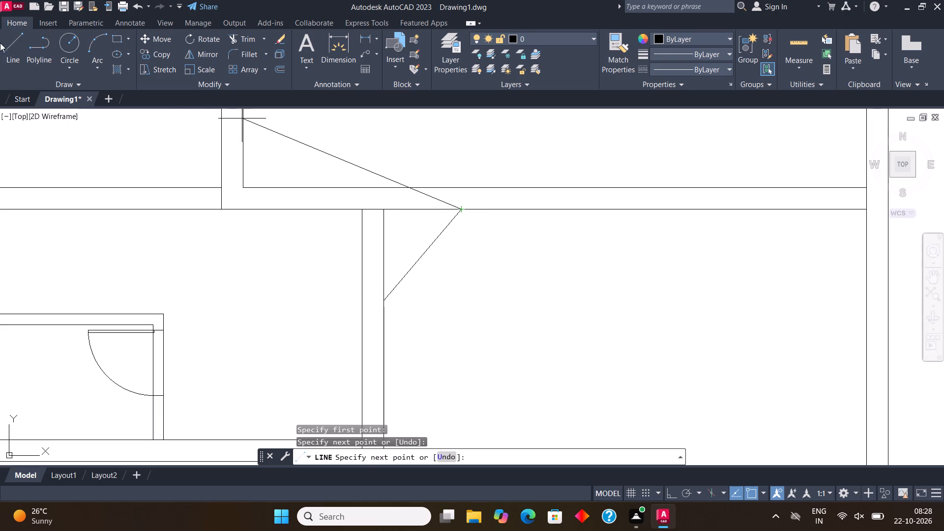
{"action": "left_click", "coordinate": [11, 47]}
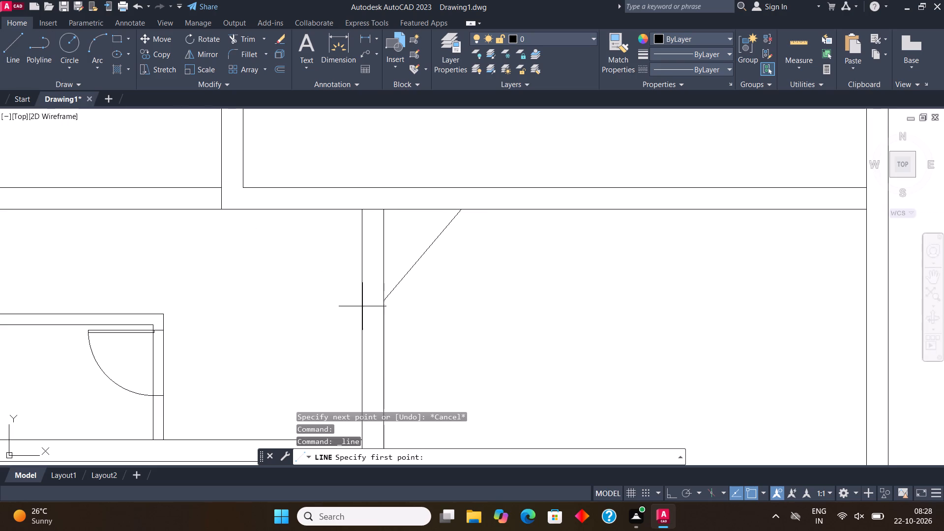
{"action": "scroll", "coordinate": [409, 370], "scroll_direction": "down", "scroll_amount": 2}
{"action": "scroll", "coordinate": [423, 338], "scroll_direction": "up", "scroll_amount": 2}
{"action": "key", "text": "Escape"}
Stretch the diagonal line's upper end slightly to the right along the room's top wall line.
{"action": "left_click", "coordinate": [413, 322]}
{"action": "left_click", "coordinate": [390, 290]}
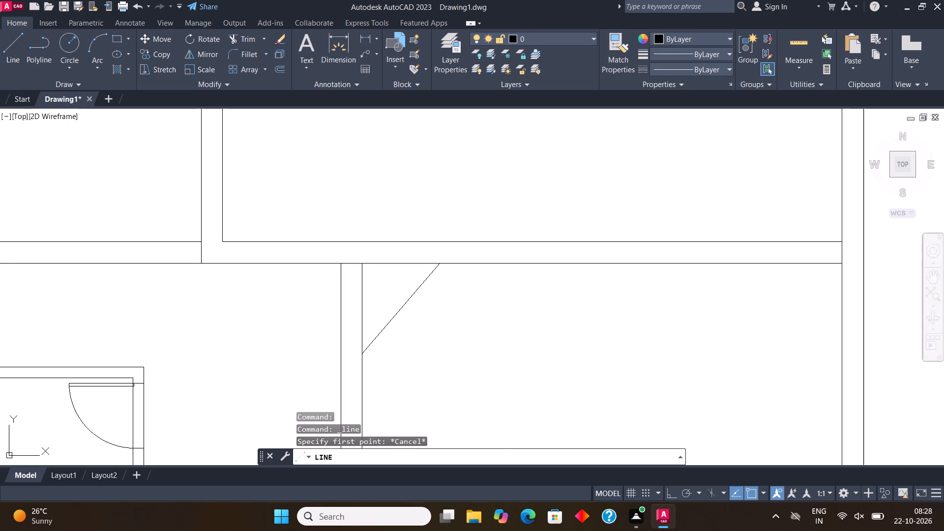
{"action": "left_click", "coordinate": [439, 263]}
{"action": "left_click", "coordinate": [454, 263]}
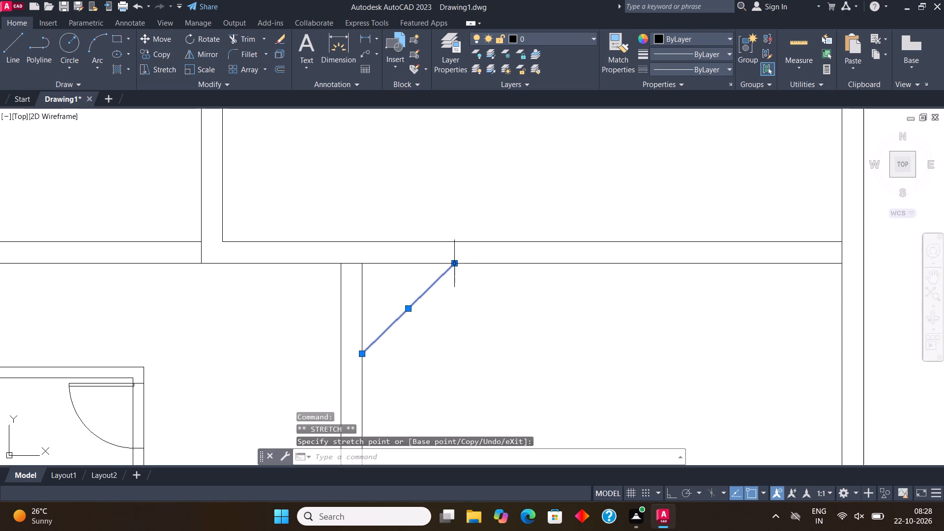
{"action": "key", "text": "Escape"}
Offset the diagonal line 9" toward the wall corner.
{"action": "left_click", "coordinate": [431, 303]}
{"action": "left_click", "coordinate": [417, 282]}
{"action": "left_click", "coordinate": [278, 70]}
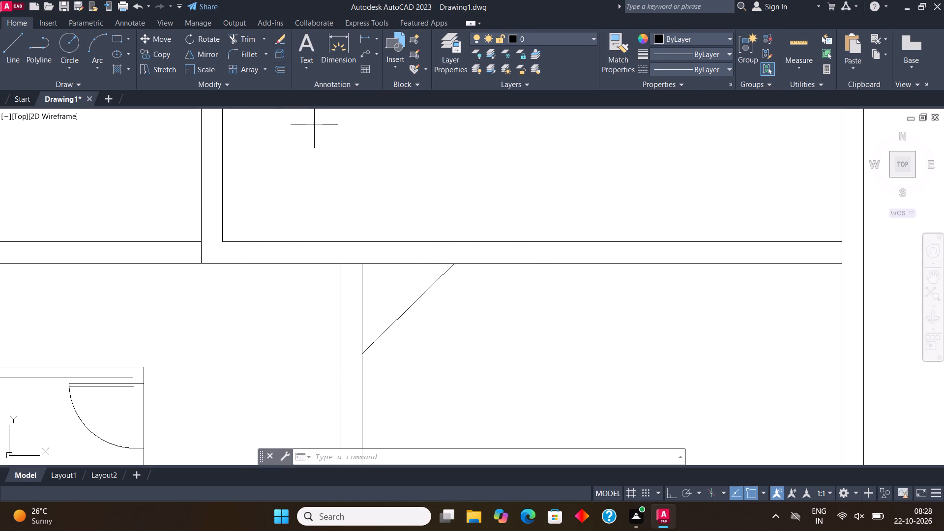
{"action": "left_click", "coordinate": [403, 313]}
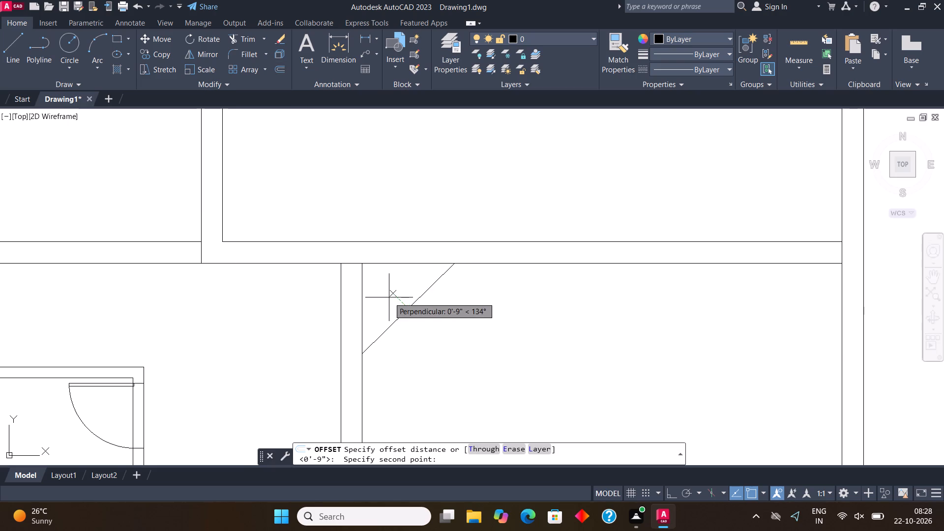
{"action": "type", "text": "9\""}
{"action": "key", "text": "Return"}
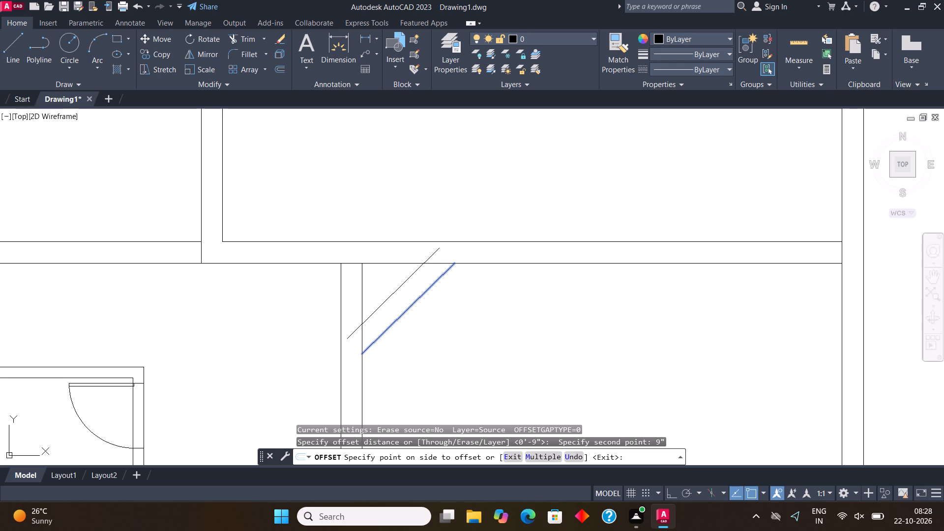
{"action": "left_click", "coordinate": [383, 297]}
{"action": "key", "text": "Escape"}
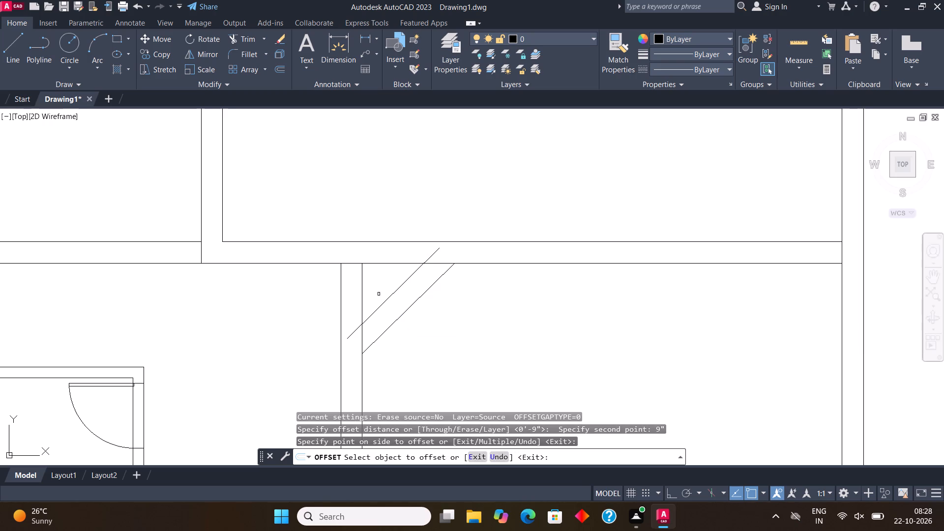
Trim both ends of the offset diagonal line where they overrun the vertical and horizontal wall lines.
{"action": "left_click", "coordinate": [248, 36]}
{"action": "left_click_drag", "start_coordinate": [353, 321], "coordinate": [354, 343]}
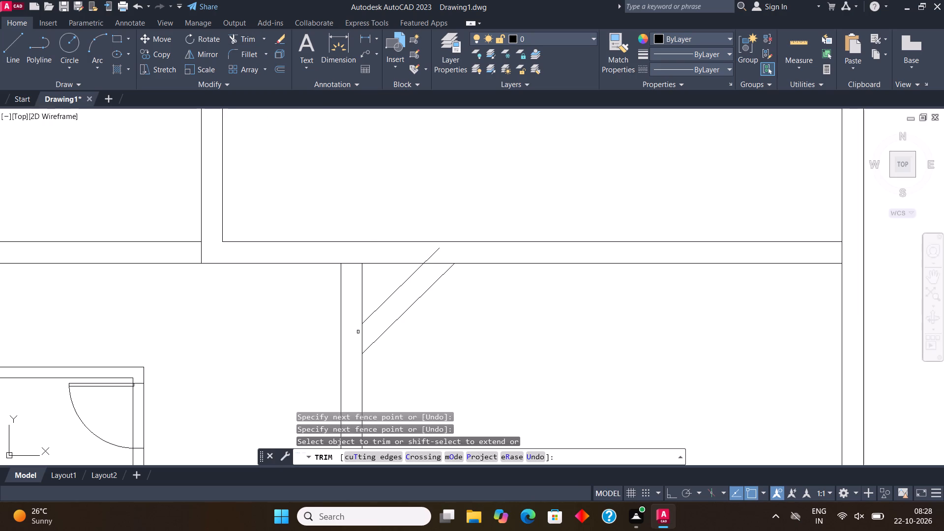
{"action": "left_click_drag", "start_coordinate": [435, 251], "coordinate": [422, 246]}
{"action": "scroll", "coordinate": [392, 262], "scroll_direction": "down", "scroll_amount": 2}
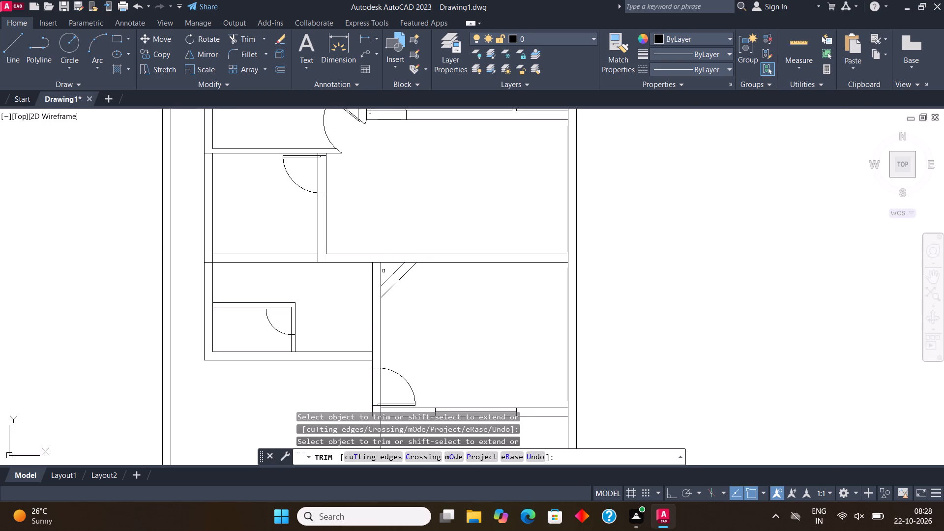
Trim the wall lines behind and between the two diagonal lines at the lower right room's upper-left corner.
{"action": "scroll", "coordinate": [380, 277], "scroll_direction": "up", "scroll_amount": 2}
{"action": "left_click_drag", "start_coordinate": [369, 277], "coordinate": [392, 272]}
{"action": "scroll", "coordinate": [440, 299], "scroll_direction": "down", "scroll_amount": 2}
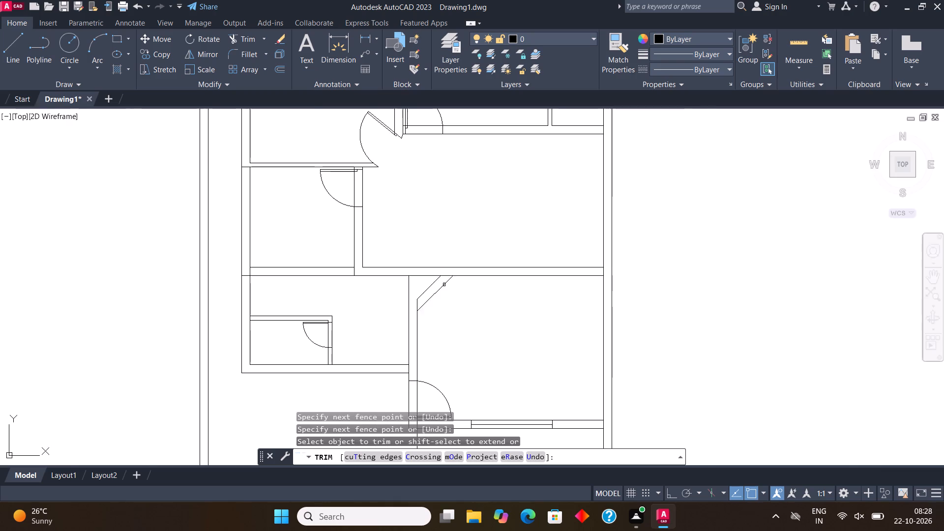
{"action": "scroll", "coordinate": [437, 273], "scroll_direction": "up", "scroll_amount": 2}
{"action": "left_click_drag", "start_coordinate": [418, 270], "coordinate": [401, 295]}
{"action": "scroll", "coordinate": [468, 293], "scroll_direction": "down", "scroll_amount": 2}
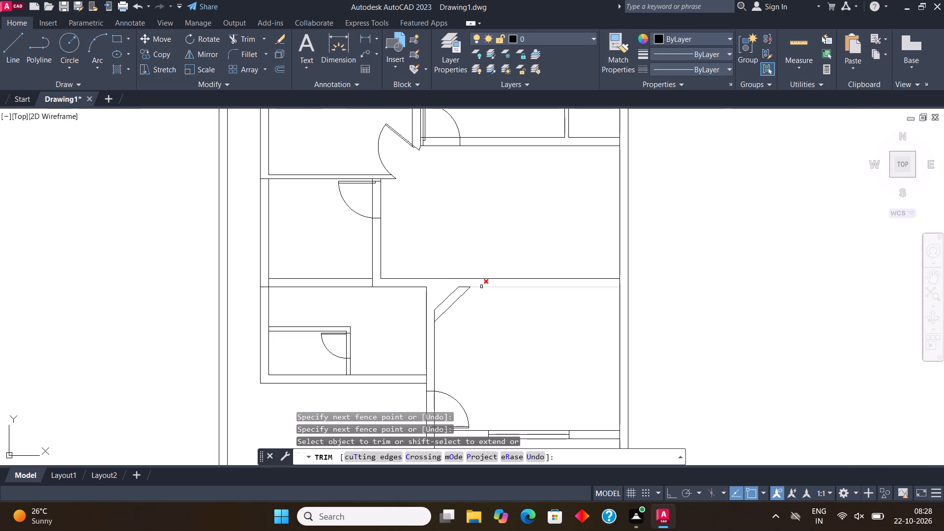
{"action": "middle_click_drag", "start_coordinate": [504, 336], "coordinate": [475, 317]}
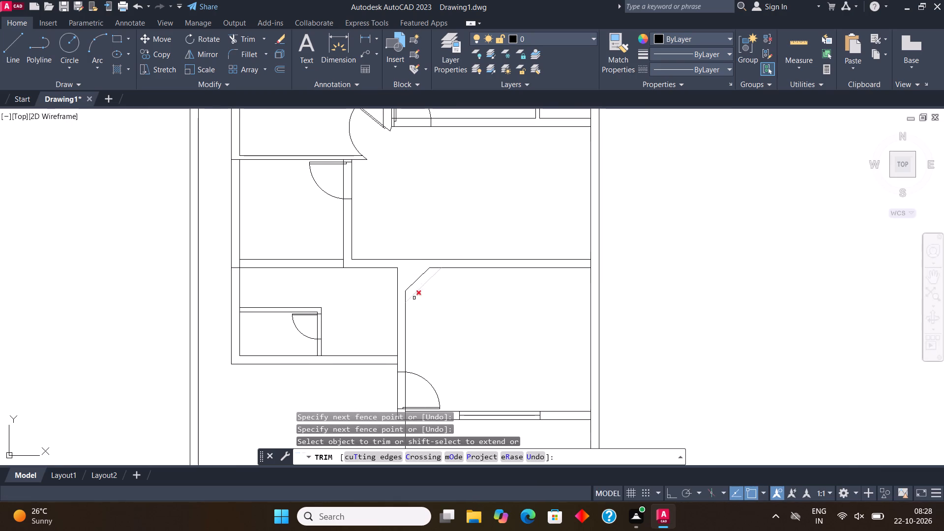
{"action": "scroll", "coordinate": [414, 298], "scroll_direction": "up", "scroll_amount": 2}
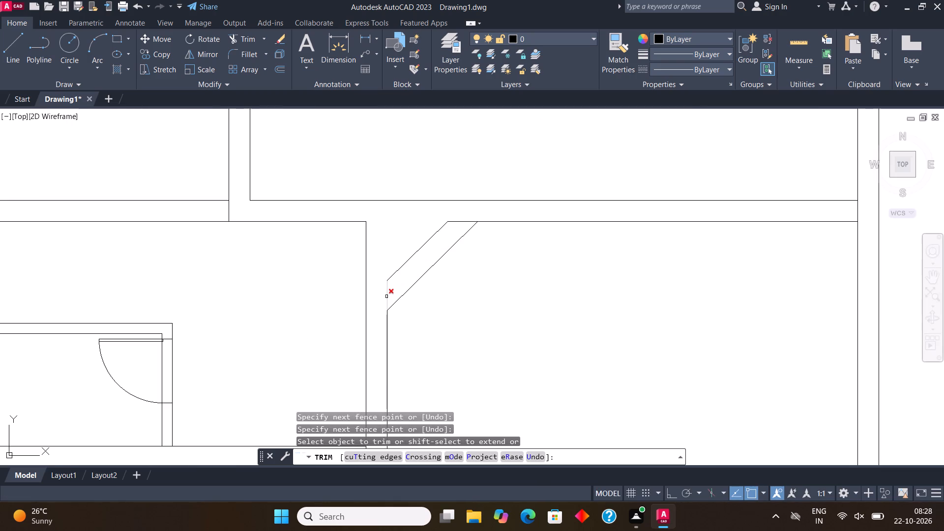
{"action": "left_click", "coordinate": [386, 296]}
{"action": "left_click", "coordinate": [463, 224]}
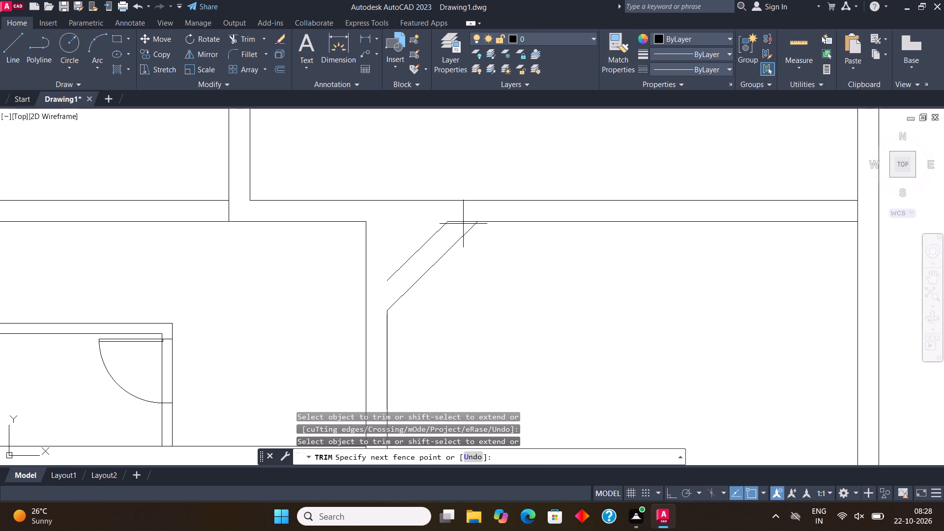
{"action": "left_click", "coordinate": [467, 214]}
{"action": "key", "text": "Escape"}
{"action": "scroll", "coordinate": [422, 240], "scroll_direction": "down", "scroll_amount": 1}
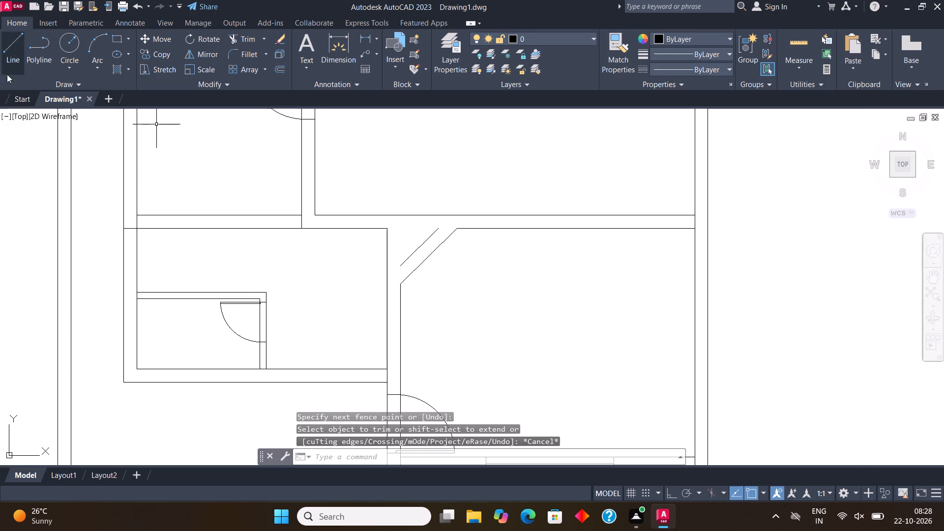
Draw lines extending both ends of the outer diagonal to the far lines of the adjoining left and top walls.
{"action": "left_click", "coordinate": [14, 52]}
{"action": "scroll", "coordinate": [346, 264], "scroll_direction": "up", "scroll_amount": 2}
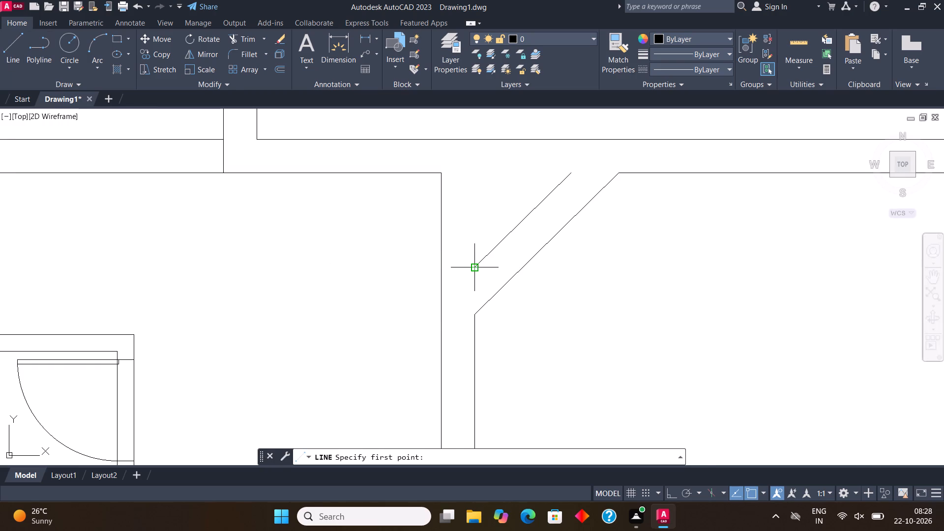
{"action": "left_click", "coordinate": [475, 269]}
{"action": "left_click", "coordinate": [445, 300]}
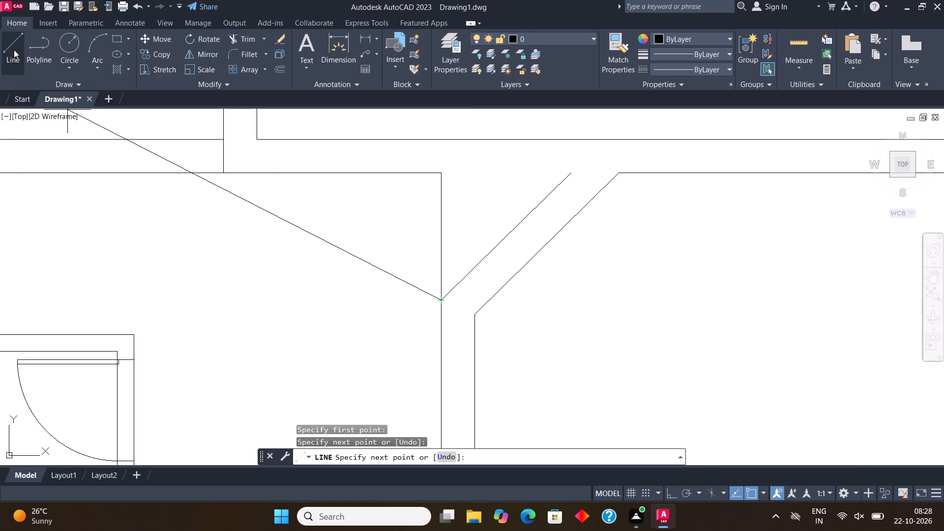
{"action": "left_click", "coordinate": [10, 47]}
{"action": "left_click", "coordinate": [574, 172]}
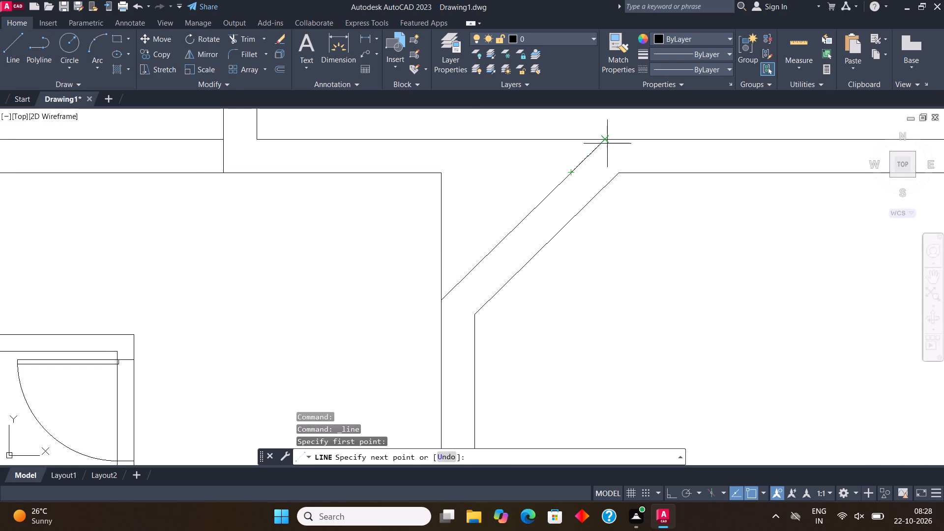
{"action": "left_click", "coordinate": [604, 136]}
{"action": "key", "text": "Escape"}
{"action": "scroll", "coordinate": [331, 405], "scroll_direction": "down", "scroll_amount": 3}
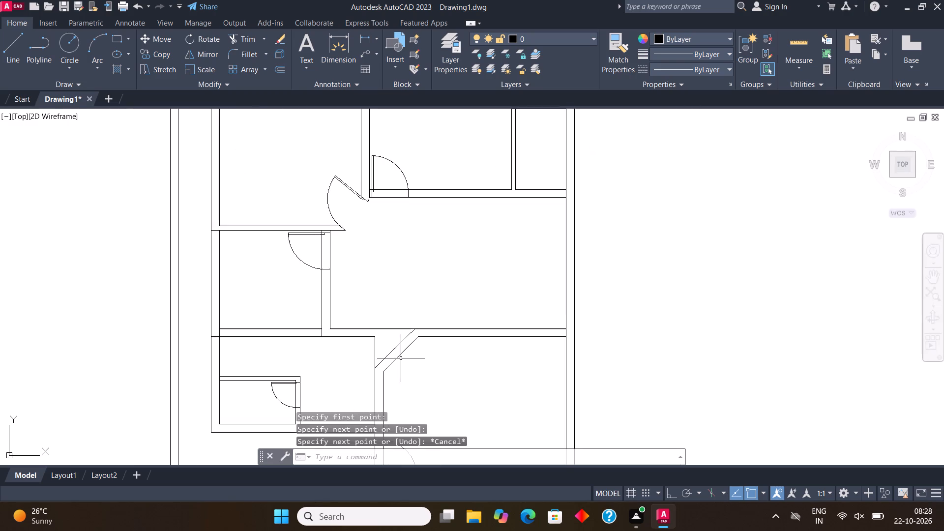
Draw a short vertical line across the horizontal wall, continuing the middle left room's outer right wall line down to the wall's lower line.
{"action": "middle_click_drag", "start_coordinate": [406, 347], "coordinate": [364, 320]}
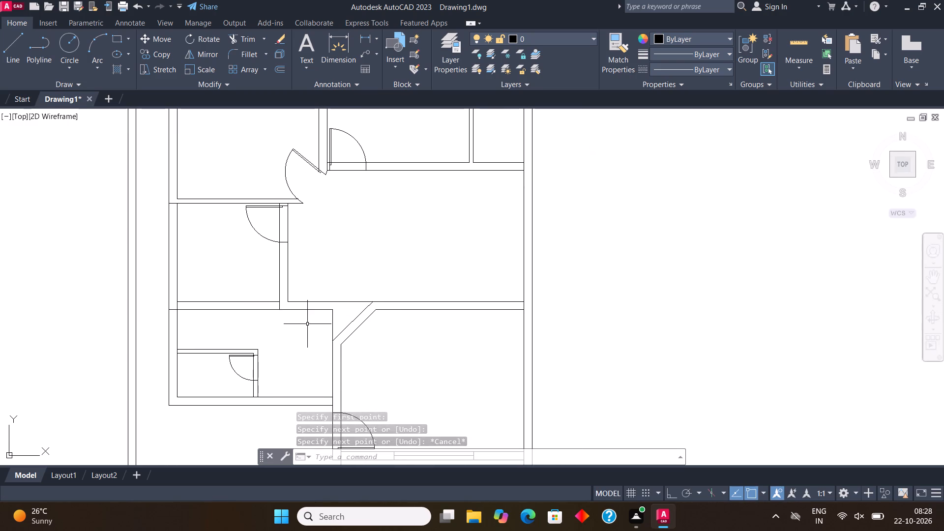
{"action": "scroll", "coordinate": [292, 313], "scroll_direction": "up", "scroll_amount": 3}
{"action": "left_click", "coordinate": [18, 56]}
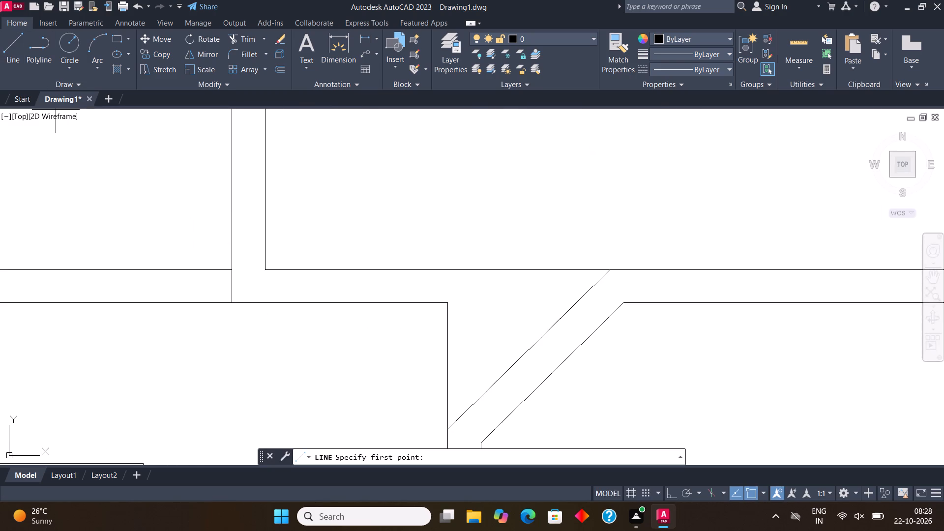
{"action": "left_click", "coordinate": [265, 275]}
{"action": "left_click", "coordinate": [269, 306]}
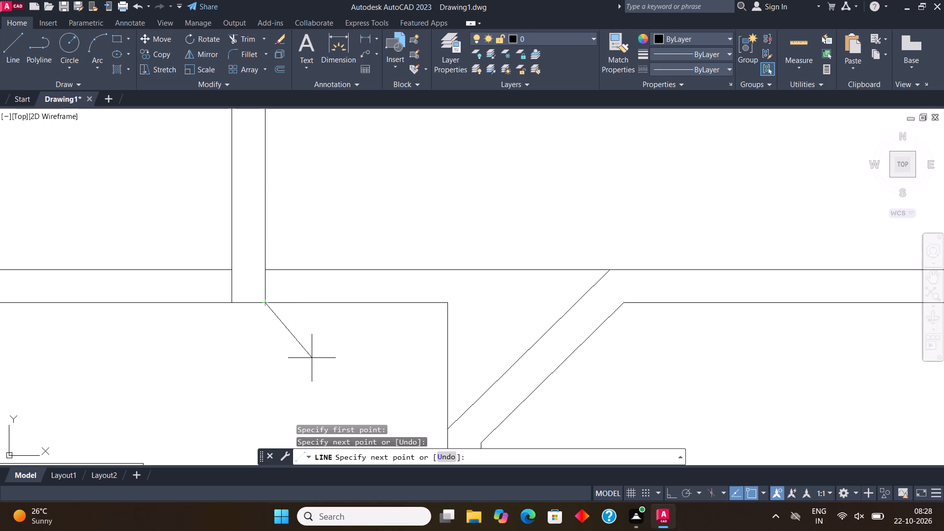
{"action": "key", "text": "Escape"}
{"action": "scroll", "coordinate": [382, 347], "scroll_direction": "down", "scroll_amount": 2}
Trim the wall lines between the middle left room and the angled corner to open a passage, including the leftover stubs at both corners.
{"action": "middle_click_drag", "start_coordinate": [398, 349], "coordinate": [397, 313]}
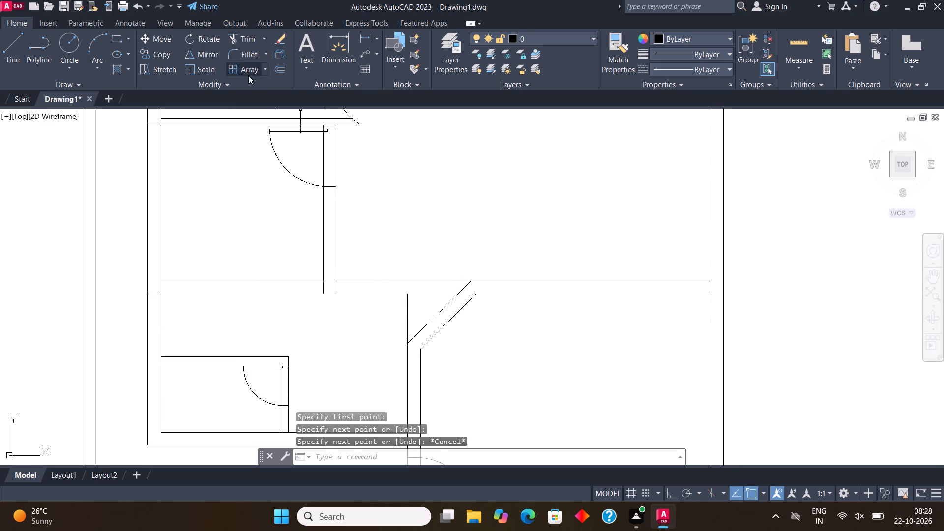
{"action": "left_click", "coordinate": [244, 39]}
{"action": "left_click_drag", "start_coordinate": [378, 241], "coordinate": [377, 310]}
{"action": "left_click_drag", "start_coordinate": [389, 307], "coordinate": [409, 298]}
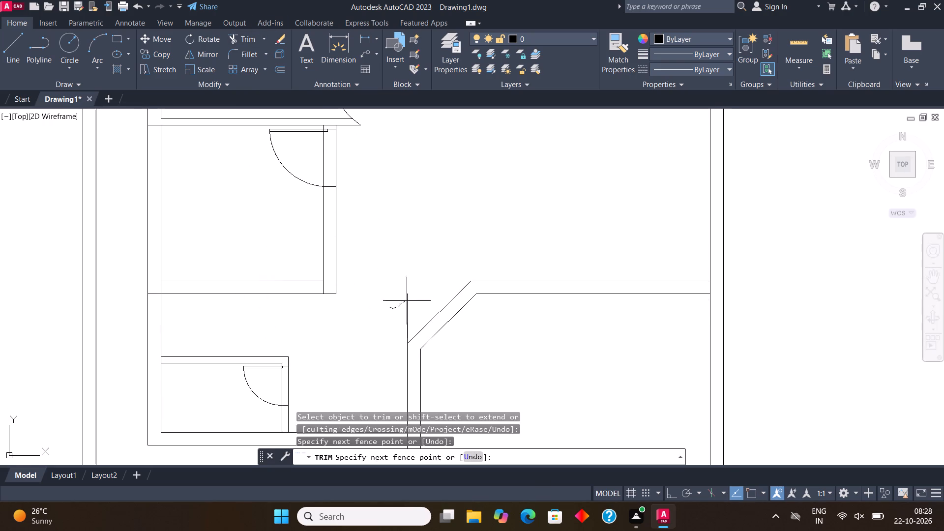
{"action": "left_click_drag", "start_coordinate": [409, 298], "coordinate": [415, 276]}
{"action": "left_click", "coordinate": [322, 287]}
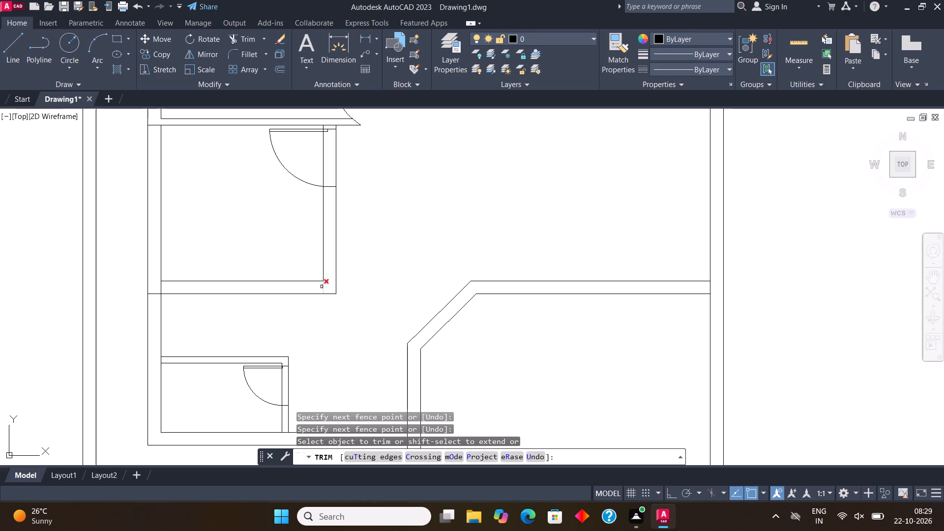
{"action": "scroll", "coordinate": [461, 232], "scroll_direction": "down", "scroll_amount": 1}
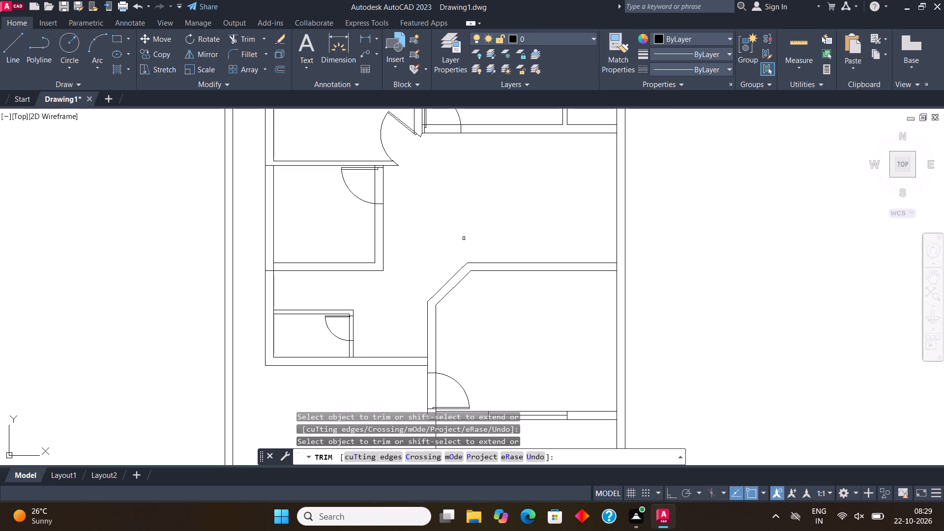
{"action": "key", "text": "Escape"}
Move the upper right door block of the spare door set against its mirrored neighbour so the two leaves form a double door.
{"action": "scroll", "coordinate": [450, 250], "scroll_direction": "down", "scroll_amount": 1}
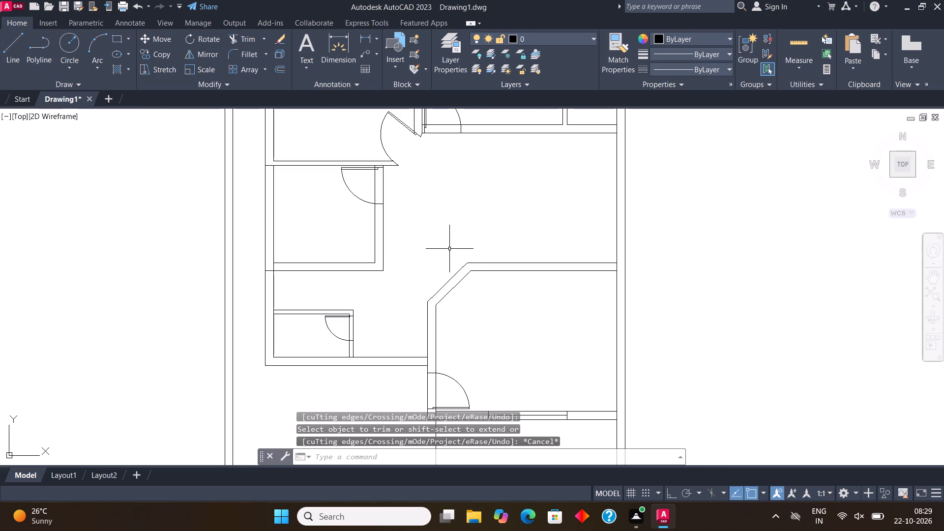
{"action": "scroll", "coordinate": [450, 251], "scroll_direction": "down", "scroll_amount": 1}
{"action": "scroll", "coordinate": [597, 282], "scroll_direction": "down", "scroll_amount": 1}
{"action": "scroll", "coordinate": [737, 199], "scroll_direction": "up", "scroll_amount": 3}
{"action": "left_click", "coordinate": [711, 174]}
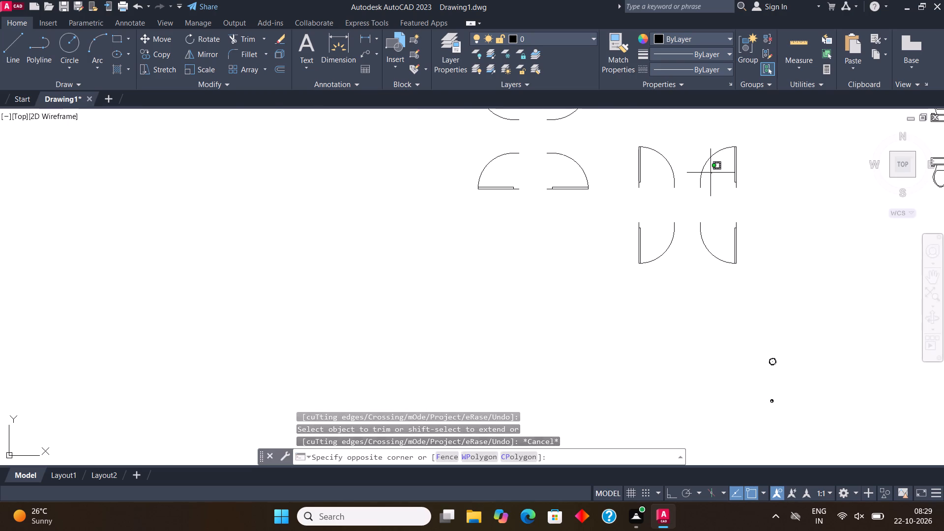
{"action": "left_click", "coordinate": [669, 151]}
{"action": "scroll", "coordinate": [644, 243], "scroll_direction": "down", "scroll_amount": 2}
{"action": "middle_click_drag", "start_coordinate": [636, 247], "coordinate": [503, 279]}
{"action": "scroll", "coordinate": [521, 255], "scroll_direction": "up", "scroll_amount": 4}
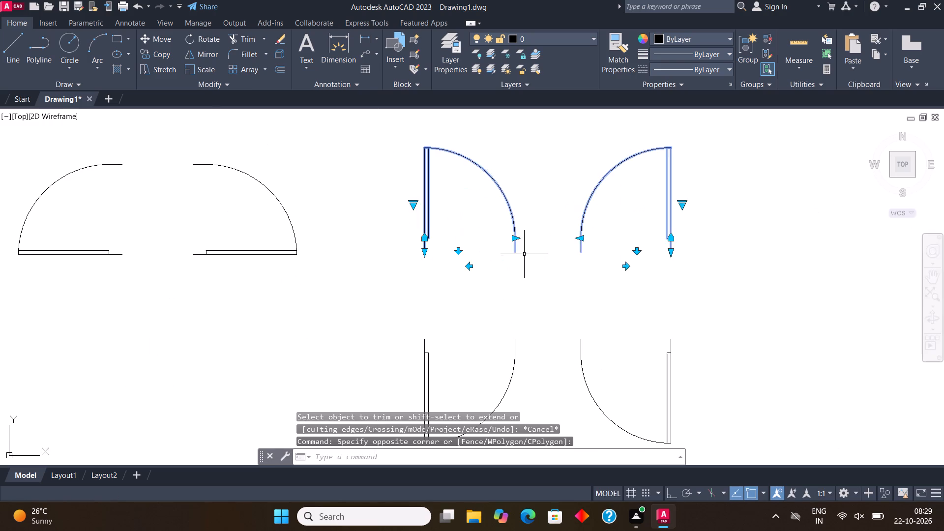
{"action": "key", "text": "Escape"}
{"action": "left_click", "coordinate": [589, 244]}
{"action": "left_click", "coordinate": [571, 215]}
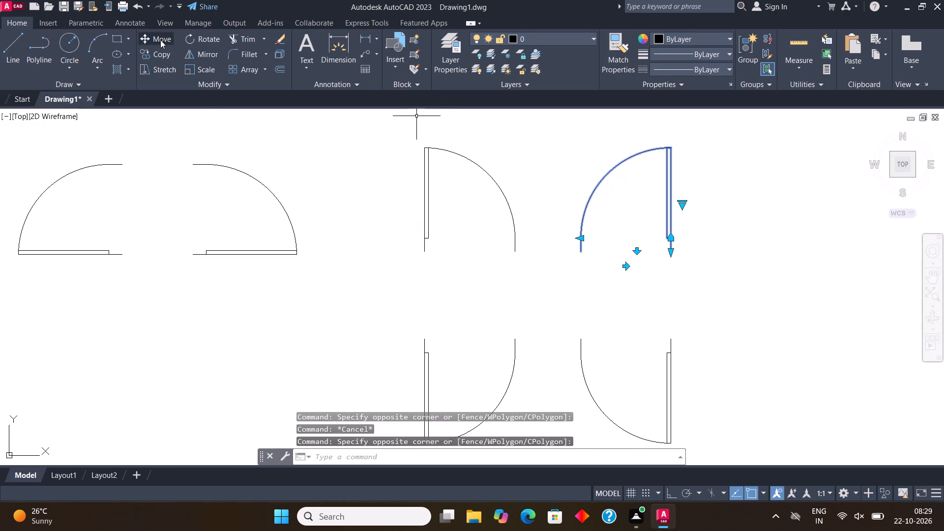
{"action": "left_click", "coordinate": [160, 40]}
{"action": "left_click", "coordinate": [583, 255]}
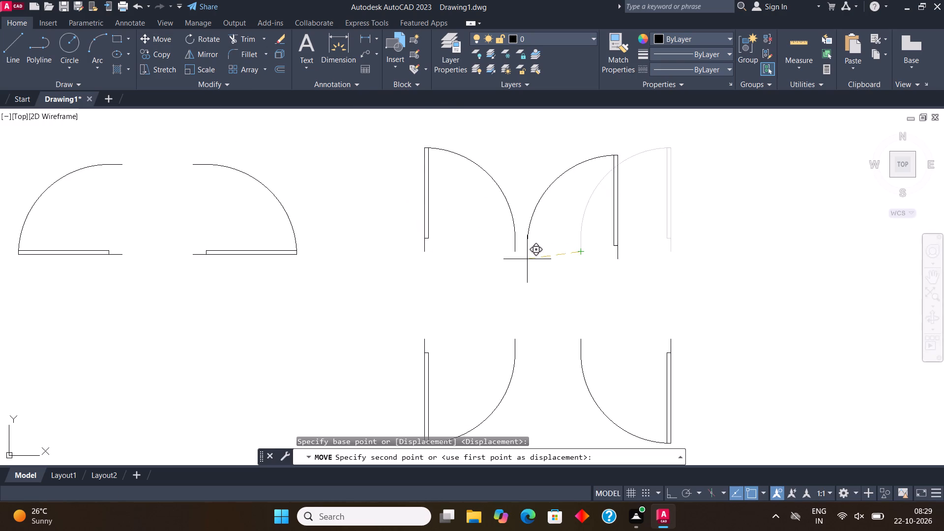
{"action": "left_click", "coordinate": [512, 254]}
{"action": "key", "text": "Escape"}
Scale the double door down to less than half size about the lower end of its left jamb.
{"action": "left_click", "coordinate": [531, 223]}
{"action": "left_click", "coordinate": [492, 198]}
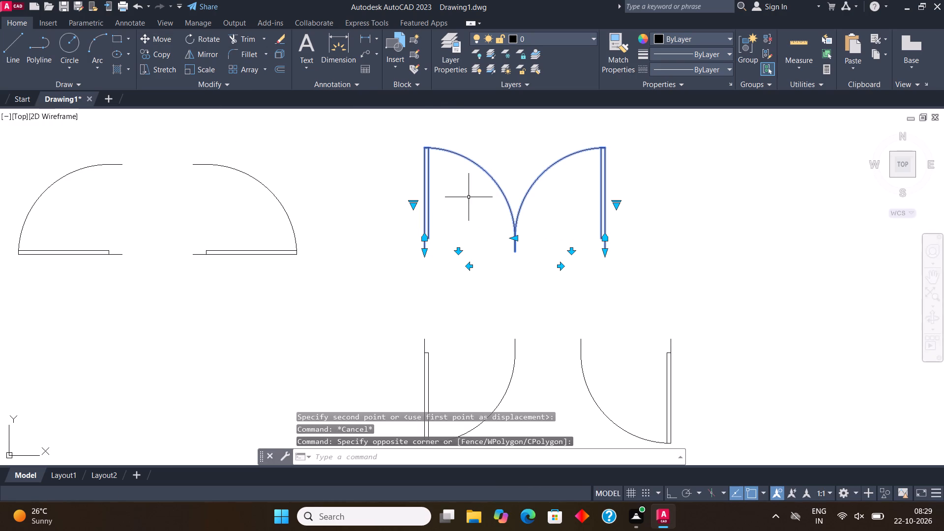
{"action": "left_click", "coordinate": [204, 67]}
{"action": "left_click", "coordinate": [427, 254]}
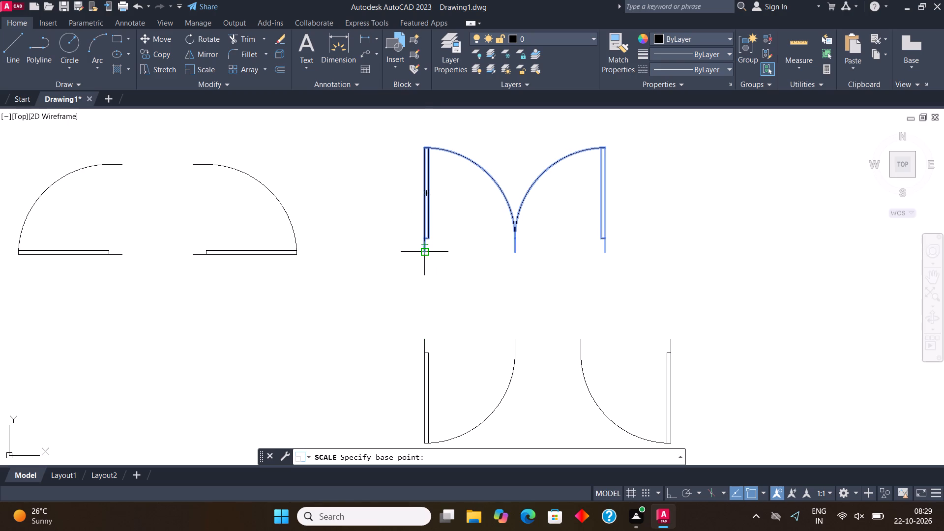
{"action": "left_click", "coordinate": [452, 226]}
Copy the reduced double door by its lower left jamb end into the passage between the middle left room and the angled wall.
{"action": "left_click", "coordinate": [473, 240]}
{"action": "left_click", "coordinate": [440, 223]}
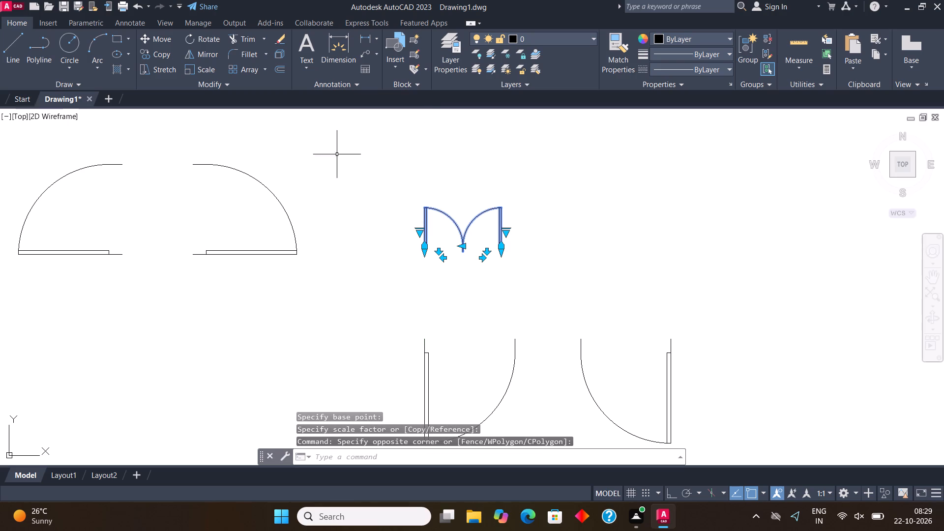
{"action": "left_click", "coordinate": [162, 51]}
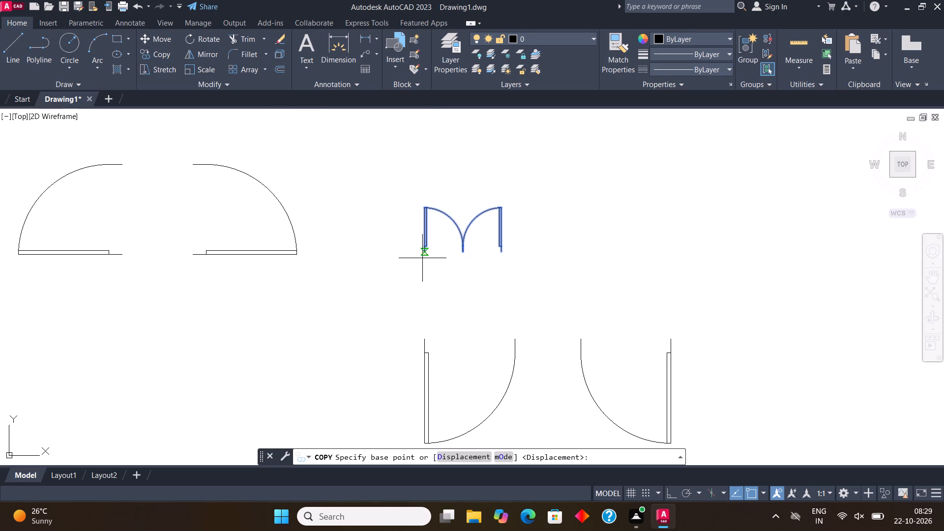
{"action": "left_click", "coordinate": [426, 255]}
{"action": "scroll", "coordinate": [655, 277], "scroll_direction": "down", "scroll_amount": 6}
{"action": "scroll", "coordinate": [528, 342], "scroll_direction": "up", "scroll_amount": 3}
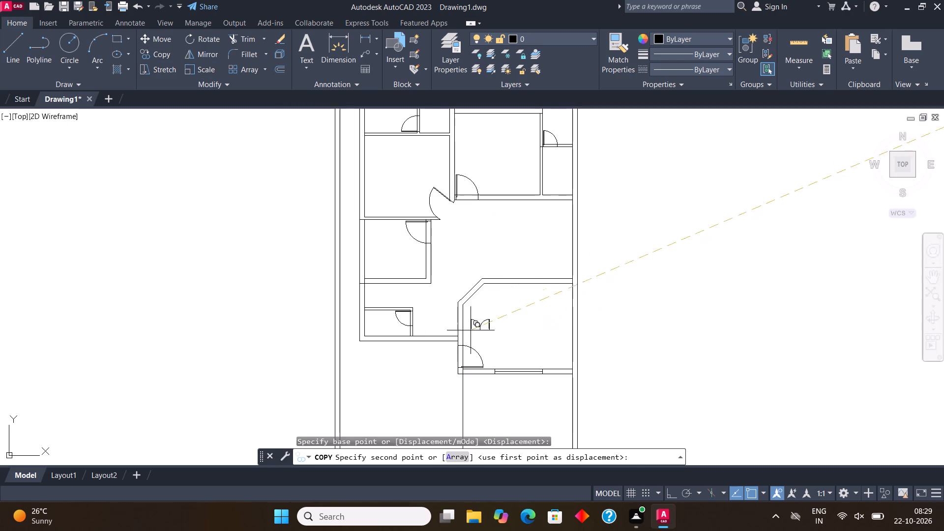
{"action": "scroll", "coordinate": [443, 289], "scroll_direction": "up", "scroll_amount": 2}
{"action": "left_click", "coordinate": [442, 278]}
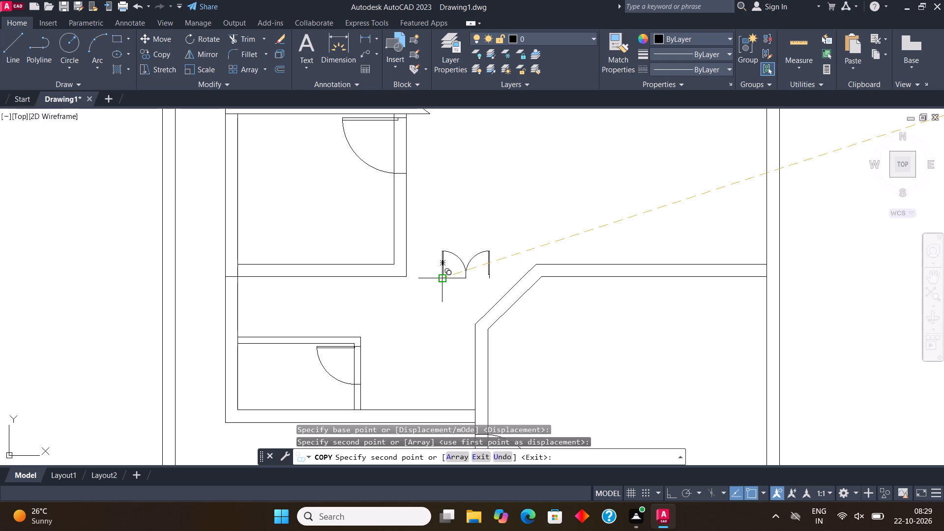
{"action": "key", "text": "Escape"}
Rotate the copied double door clockwise so it slants down toward the angled wall.
{"action": "left_click", "coordinate": [471, 283]}
{"action": "left_click", "coordinate": [446, 248]}
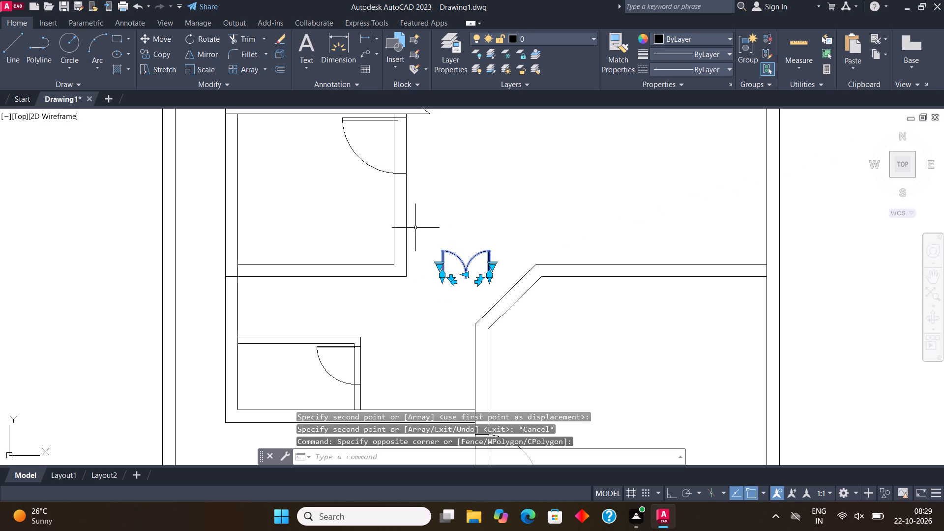
{"action": "left_click", "coordinate": [207, 43]}
{"action": "left_click", "coordinate": [477, 281]}
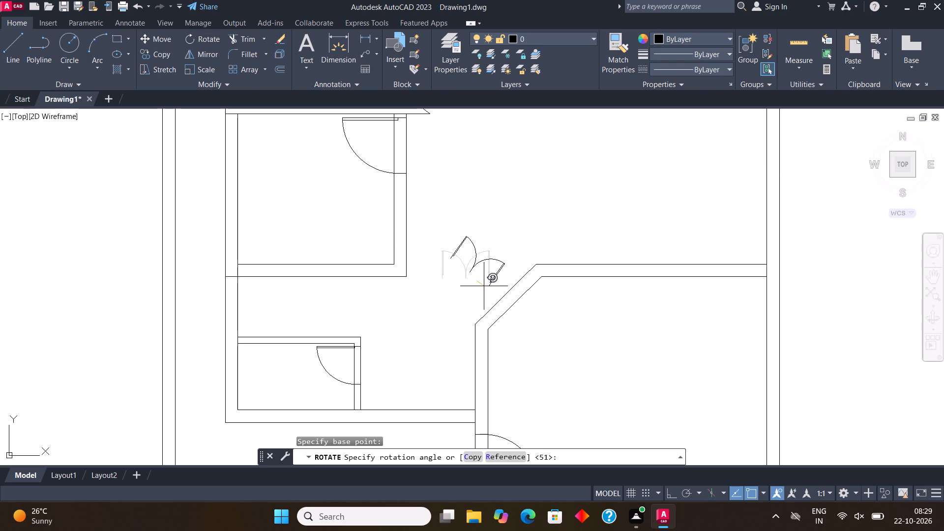
{"action": "left_click", "coordinate": [484, 286]}
Move the rotated double door by its lower jamb end diagonally down and left, away from the angled wall.
{"action": "left_click", "coordinate": [481, 275]}
{"action": "left_click", "coordinate": [459, 249]}
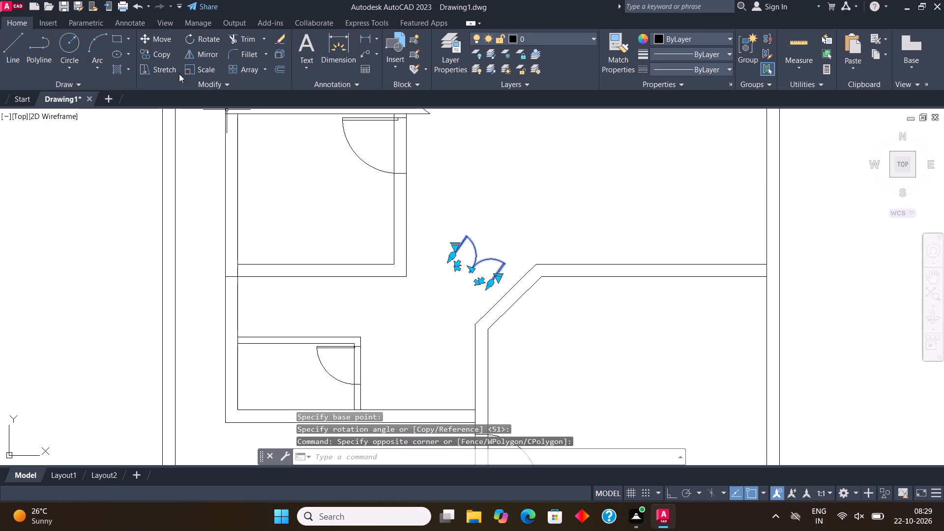
{"action": "left_click", "coordinate": [162, 34]}
{"action": "scroll", "coordinate": [473, 281], "scroll_direction": "up", "scroll_amount": 2}
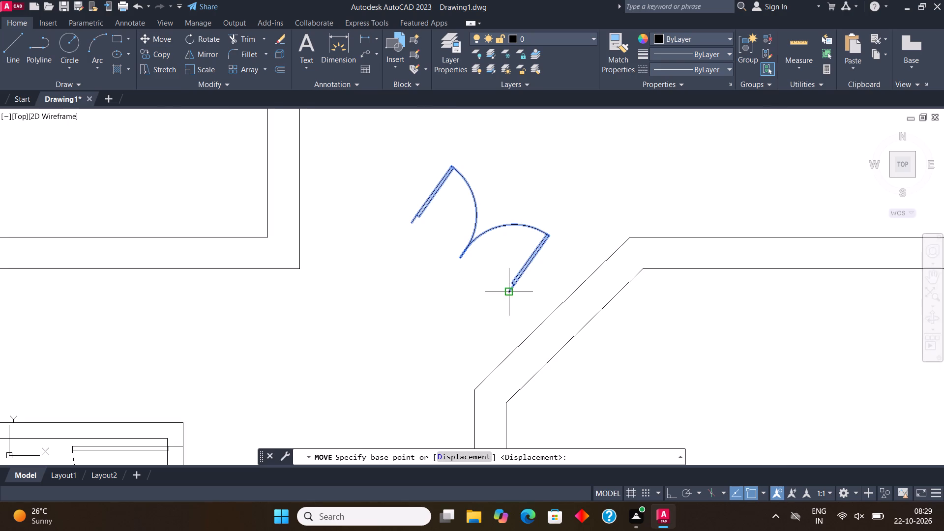
{"action": "left_click", "coordinate": [507, 295]}
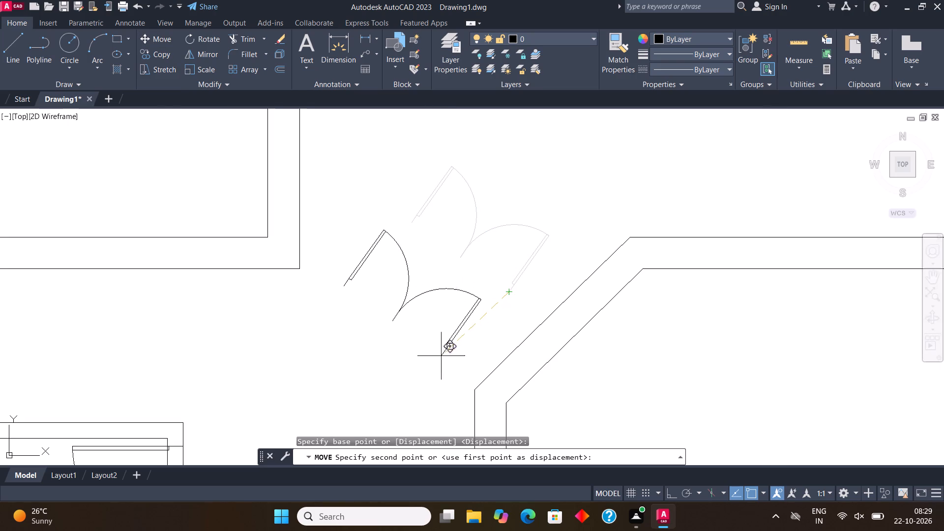
{"action": "left_click", "coordinate": [443, 351]}
{"action": "key", "text": "Escape"}
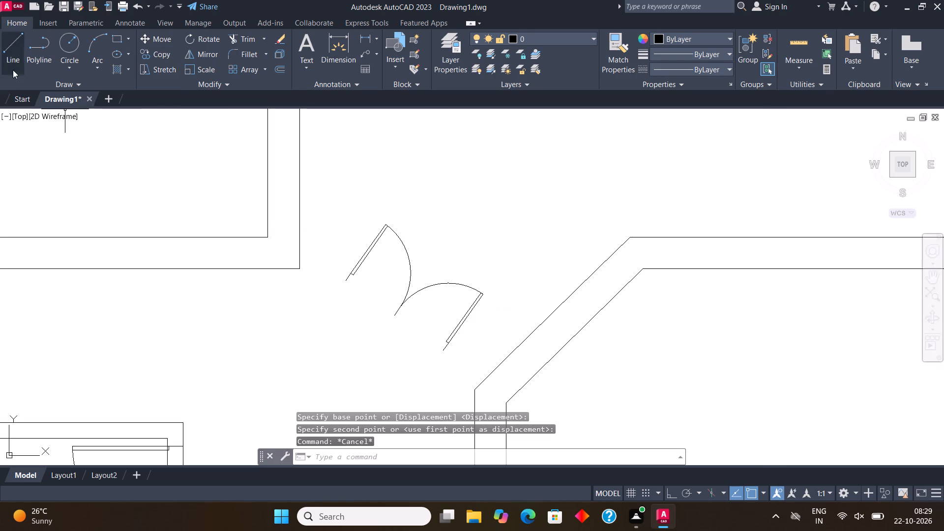
Draw a slanted line in two collinear segments from the angled wall's lower end to the middle left room's outer right wall line.
{"action": "left_click", "coordinate": [6, 56]}
{"action": "middle_click_drag", "start_coordinate": [536, 394], "coordinate": [569, 342]}
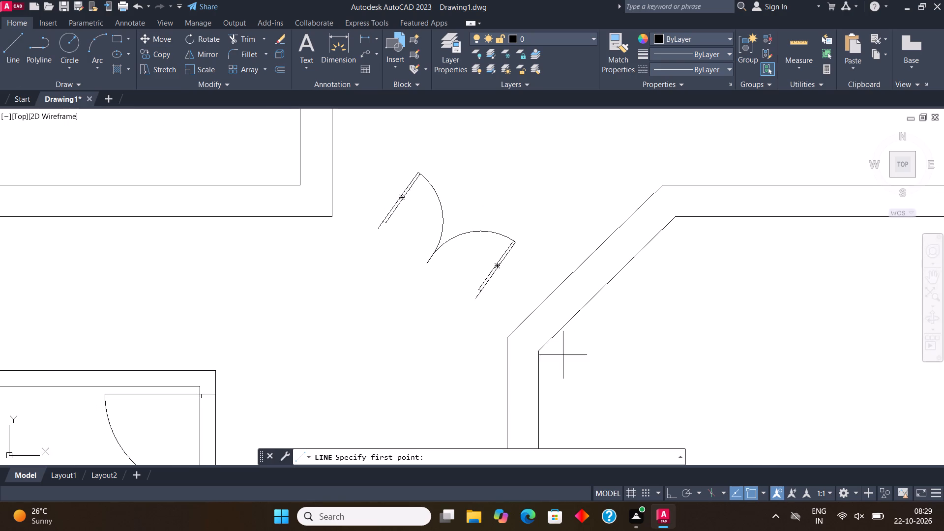
{"action": "scroll", "coordinate": [499, 334], "scroll_direction": "up", "scroll_amount": 2}
{"action": "left_click", "coordinate": [523, 336]}
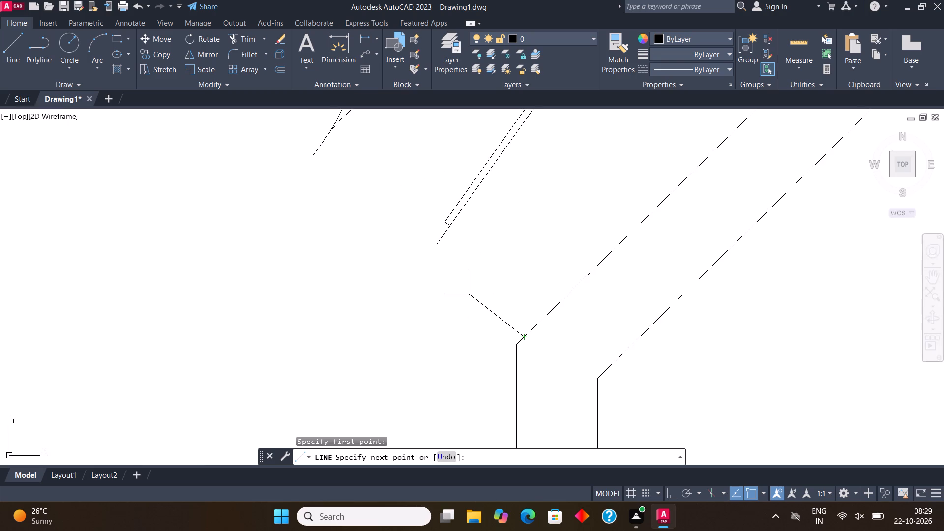
{"action": "left_click", "coordinate": [461, 287]}
{"action": "middle_click_drag", "start_coordinate": [501, 302], "coordinate": [509, 315]}
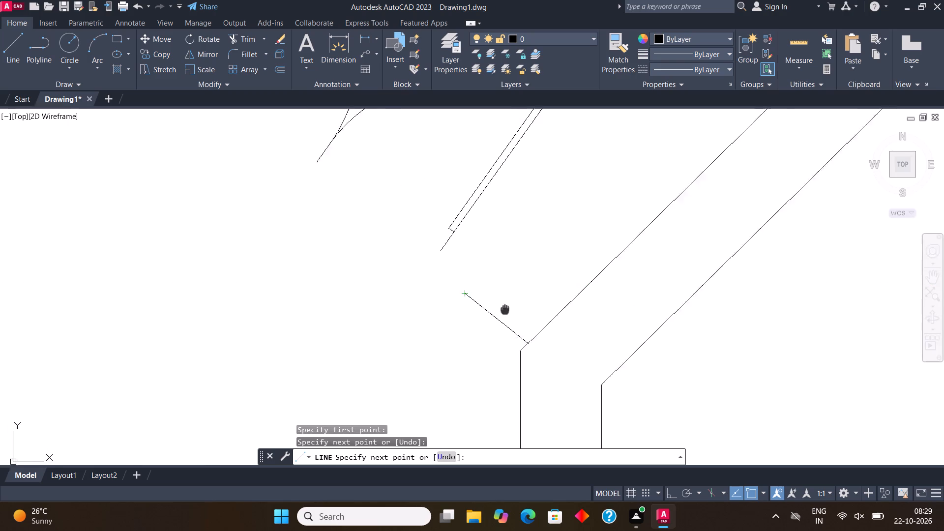
{"action": "middle_click_drag", "start_coordinate": [509, 315], "coordinate": [512, 320]}
{"action": "scroll", "coordinate": [515, 328], "scroll_direction": "down", "scroll_amount": 4}
{"action": "key", "text": "Escape"}
{"action": "scroll", "coordinate": [467, 289], "scroll_direction": "up", "scroll_amount": 2}
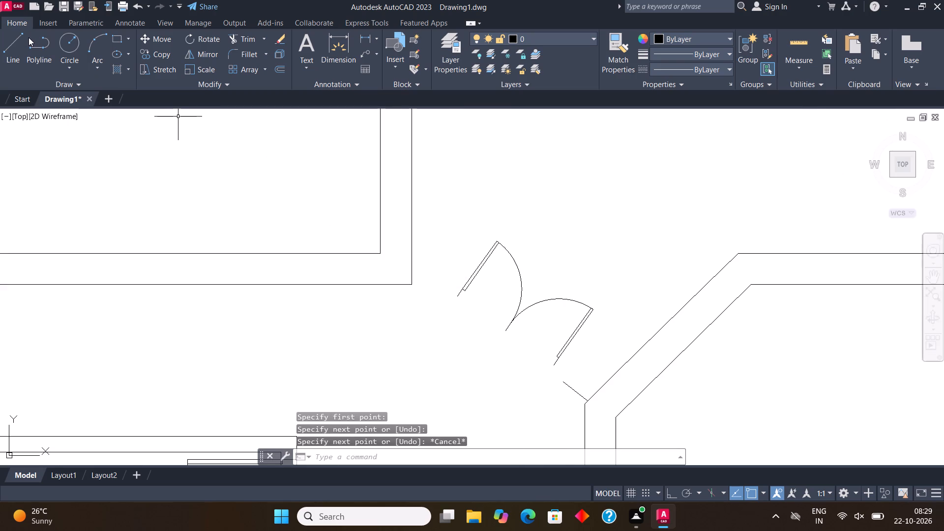
{"action": "left_click", "coordinate": [14, 38]}
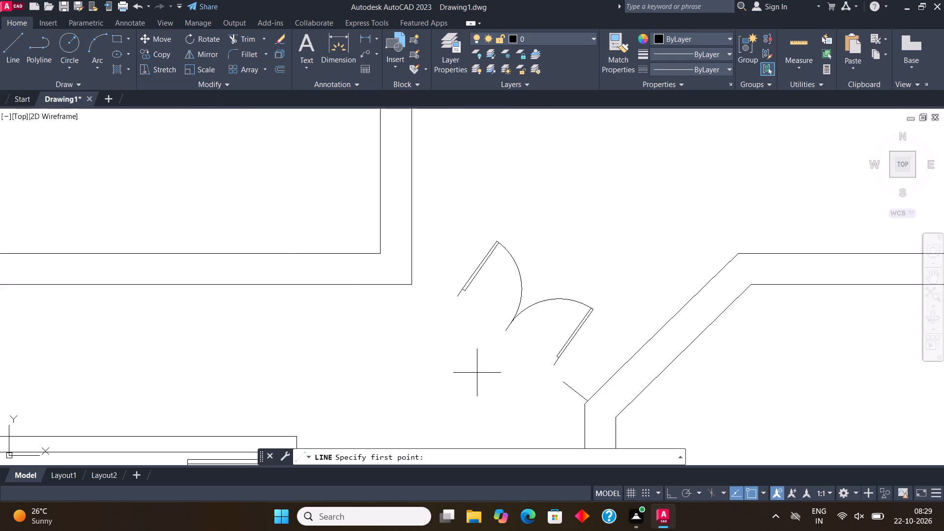
{"action": "left_click", "coordinate": [562, 381]}
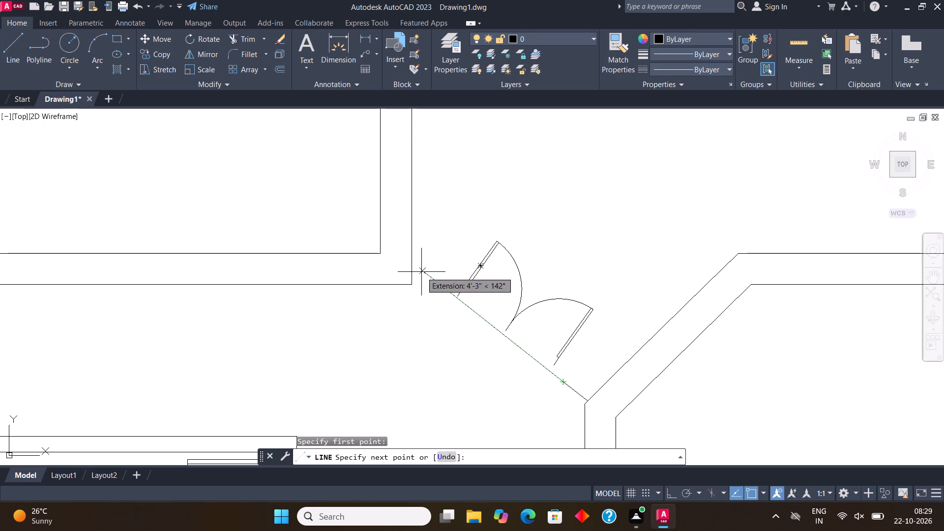
{"action": "left_click", "coordinate": [414, 264]}
{"action": "key", "text": "Escape"}
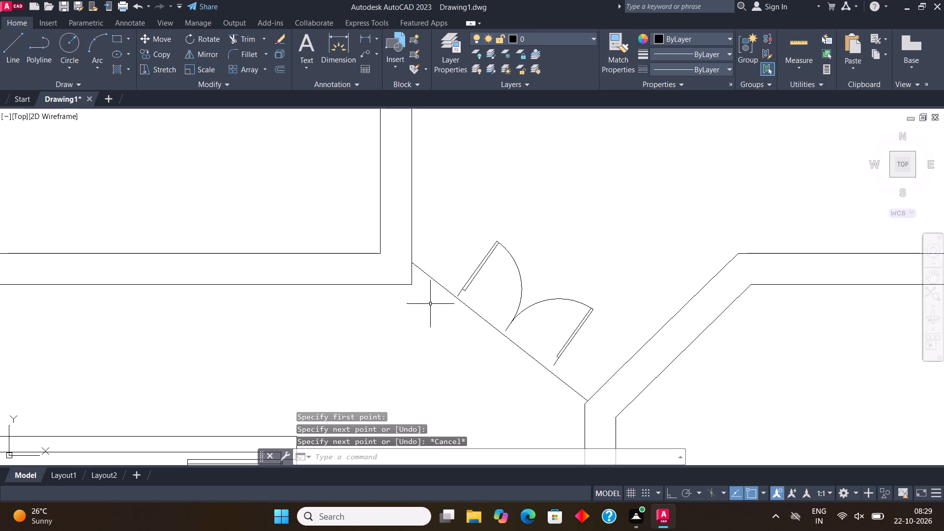
Offset the longer slanted line 9" toward the lower left, away from the double door.
{"action": "middle_click_drag", "start_coordinate": [442, 325], "coordinate": [472, 288]}
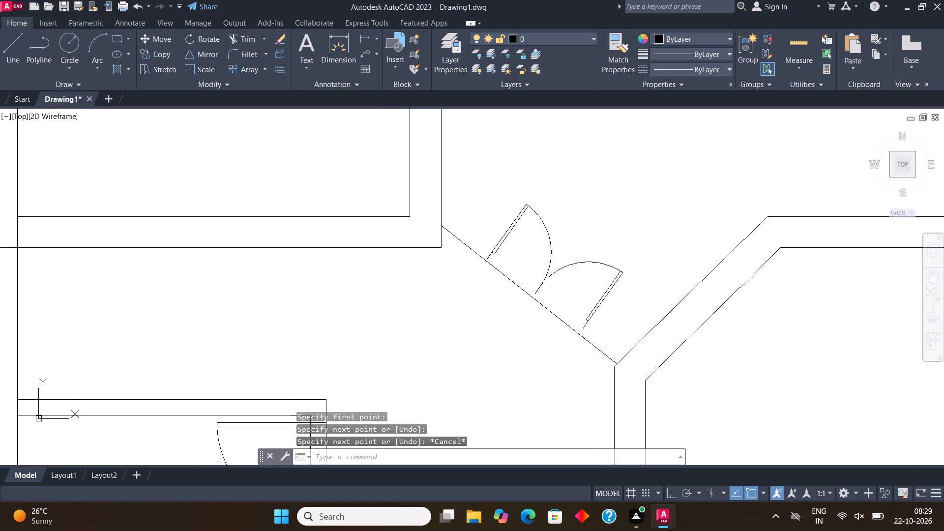
{"action": "left_click", "coordinate": [499, 267]}
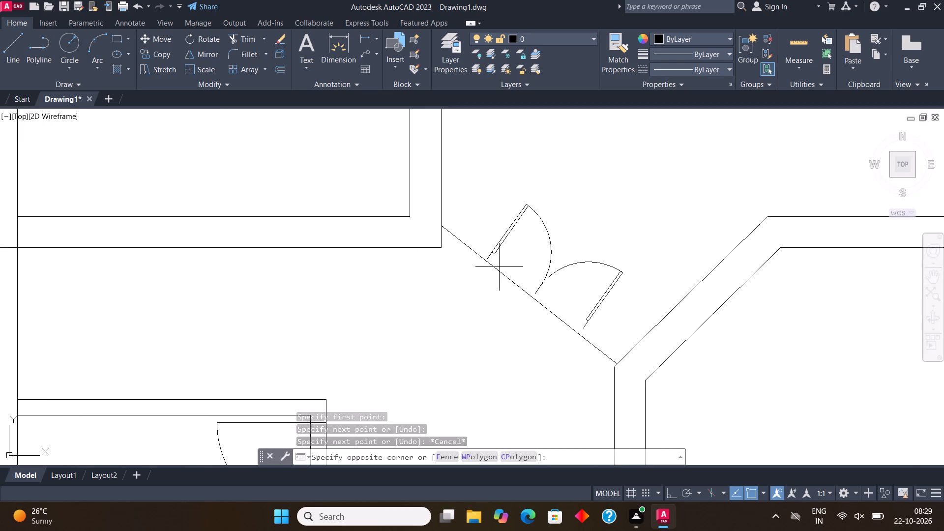
{"action": "left_click", "coordinate": [495, 277]}
{"action": "left_click", "coordinate": [279, 68]}
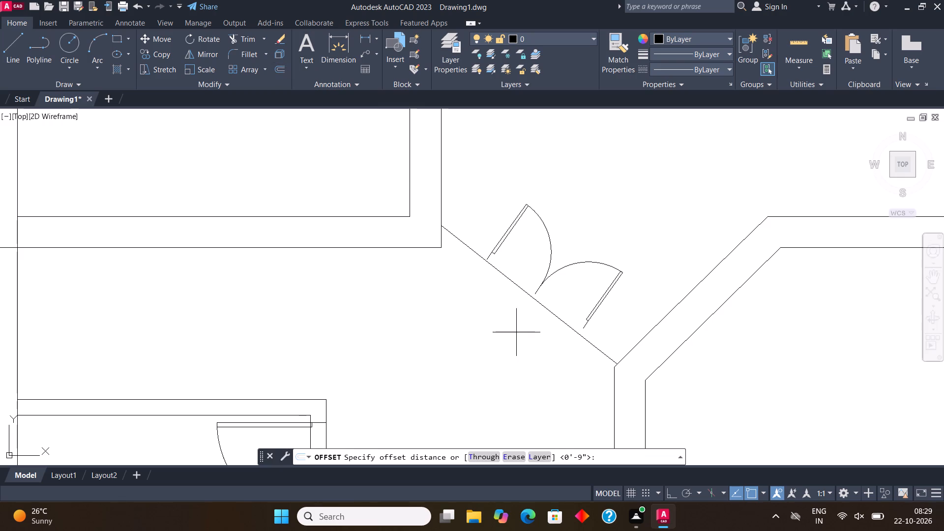
{"action": "left_click", "coordinate": [528, 301]}
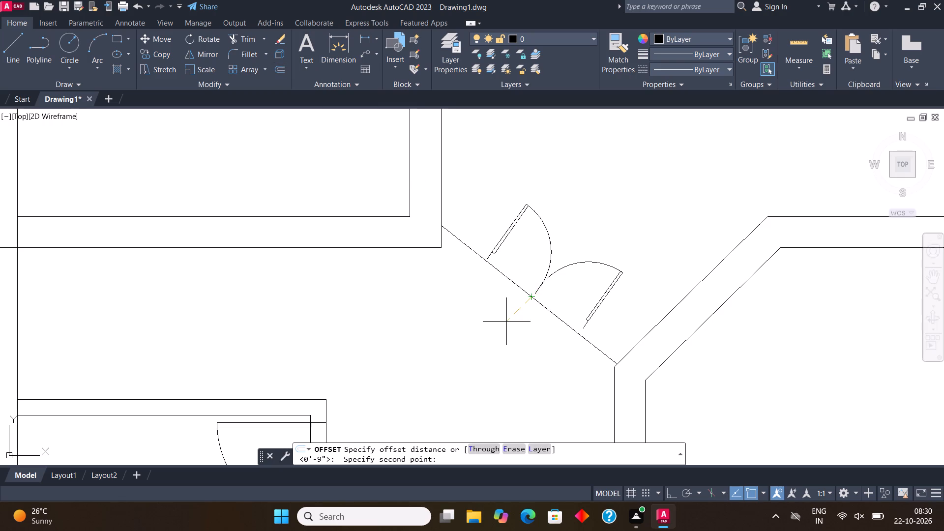
{"action": "type", "text": "9\""}
{"action": "key", "text": "Return"}
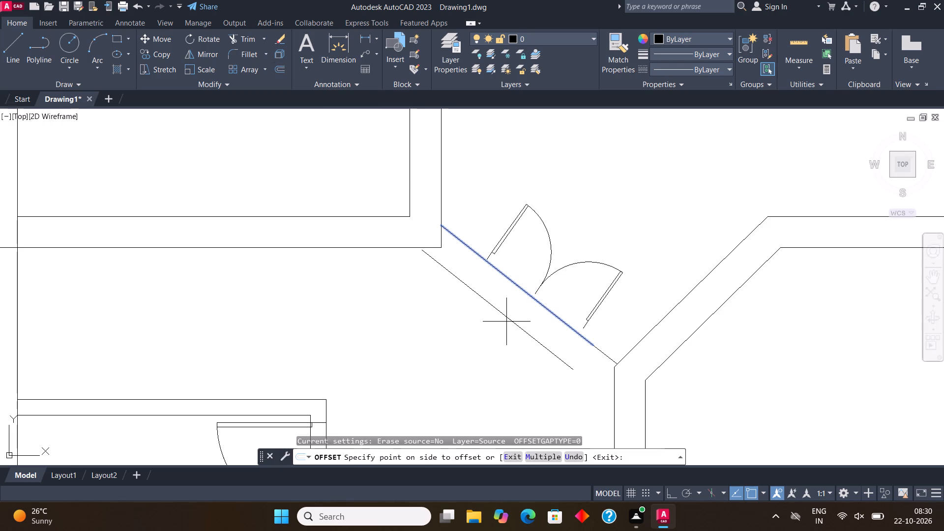
{"action": "left_click", "coordinate": [477, 343]}
{"action": "key", "text": "Escape"}
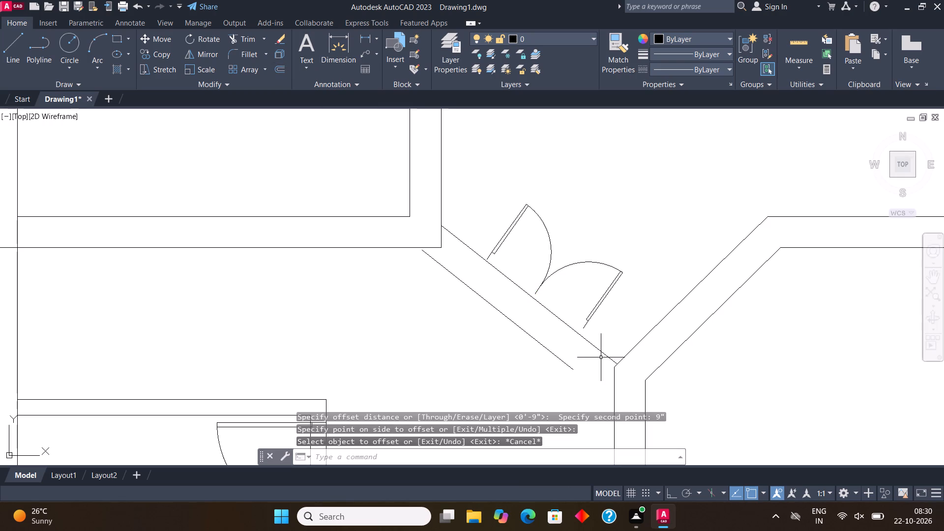
Lengthen the offset slanted line with line segments past the middle left room's bottom wall line and past the vertical wall line.
{"action": "left_click", "coordinate": [12, 48]}
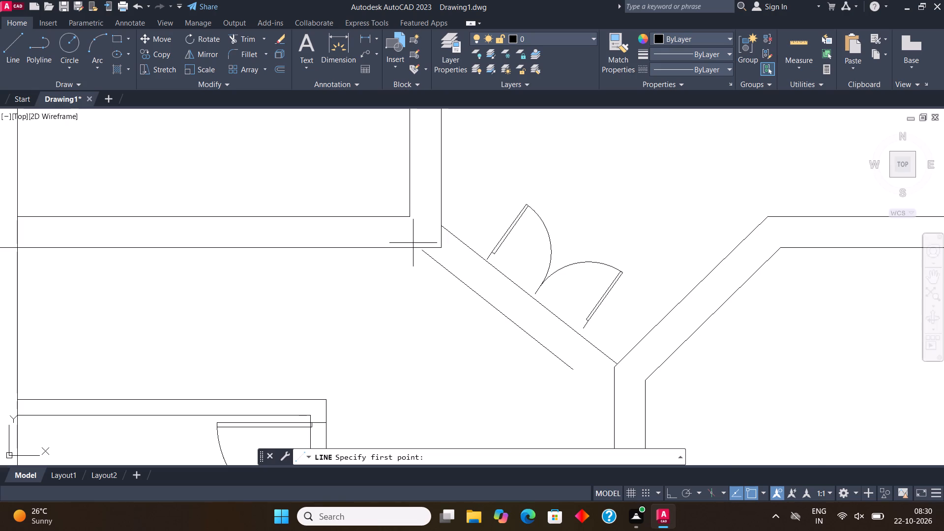
{"action": "scroll", "coordinate": [414, 243], "scroll_direction": "up", "scroll_amount": 4}
{"action": "left_click", "coordinate": [444, 279]}
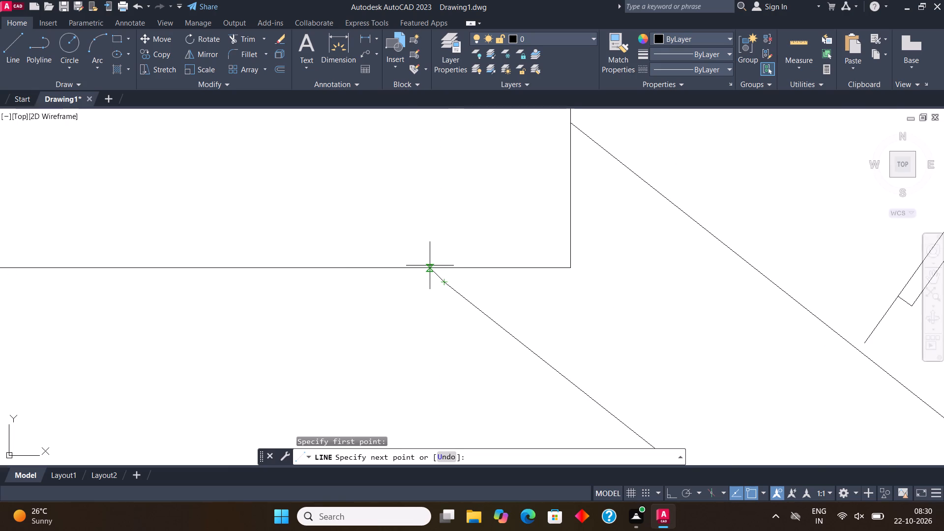
{"action": "left_click", "coordinate": [364, 214]}
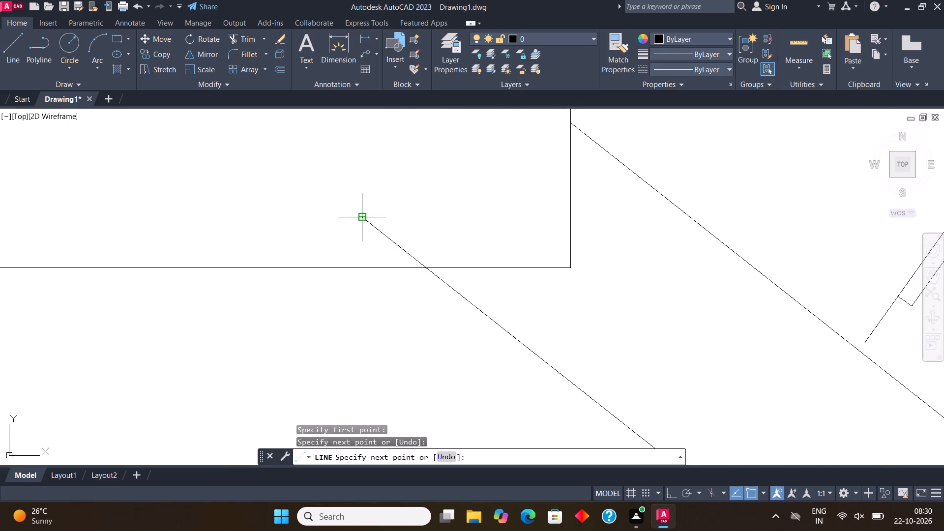
{"action": "scroll", "coordinate": [363, 218], "scroll_direction": "down", "scroll_amount": 5}
{"action": "left_click", "coordinate": [11, 40]}
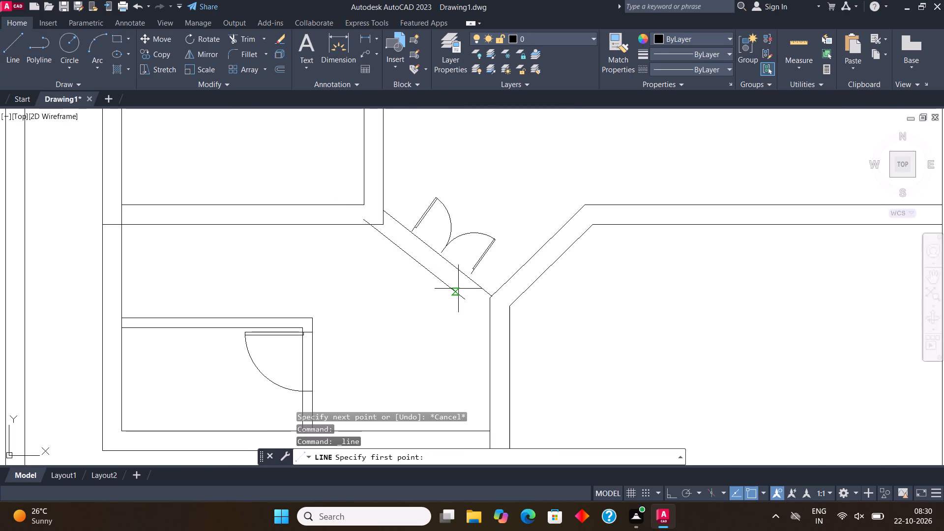
{"action": "left_click", "coordinate": [463, 297]}
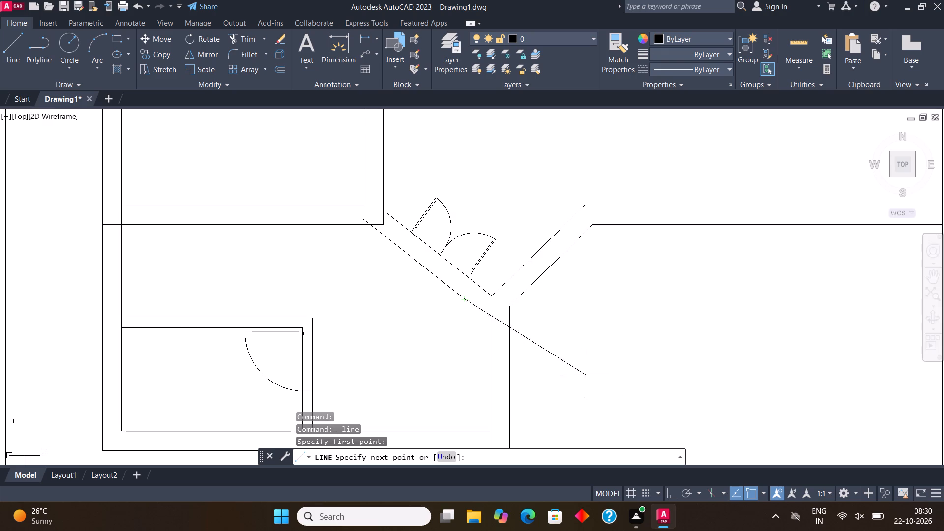
{"action": "left_click", "coordinate": [497, 323]}
{"action": "key", "text": "Escape"}
Examine the junction where the upper slanted line meets the lower end of the angled wall.
{"action": "scroll", "coordinate": [494, 303], "scroll_direction": "up", "scroll_amount": 2}
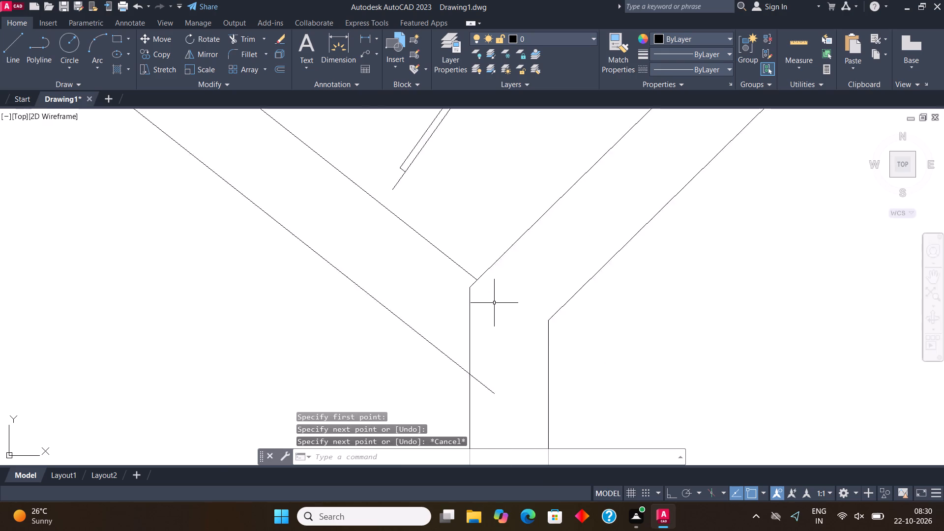
{"action": "scroll", "coordinate": [494, 303], "scroll_direction": "up", "scroll_amount": 4}
{"action": "scroll", "coordinate": [494, 302], "scroll_direction": "down", "scroll_amount": 4}
{"action": "scroll", "coordinate": [482, 301], "scroll_direction": "up", "scroll_amount": 6}
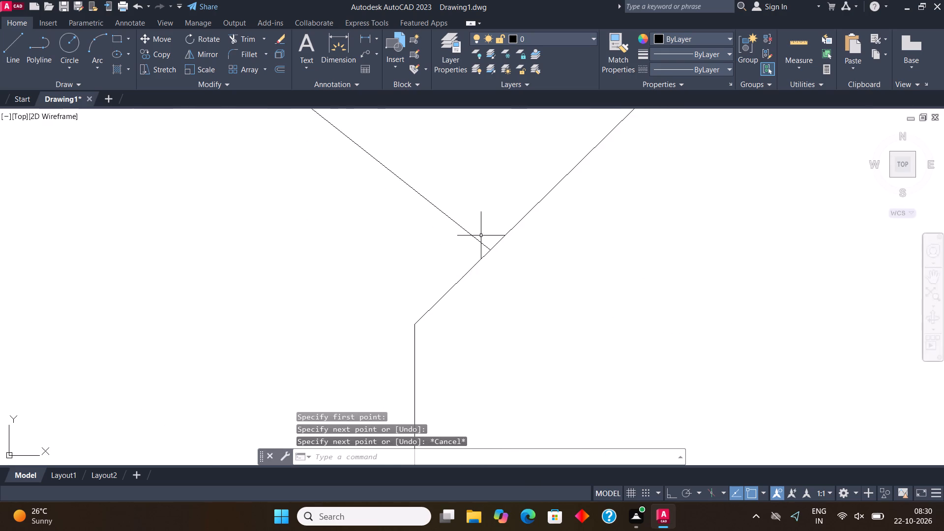
{"action": "scroll", "coordinate": [482, 236], "scroll_direction": "up", "scroll_amount": 4}
{"action": "left_click", "coordinate": [482, 236]}
{"action": "key", "text": "Escape"}
{"action": "scroll", "coordinate": [475, 239], "scroll_direction": "down", "scroll_amount": 2}
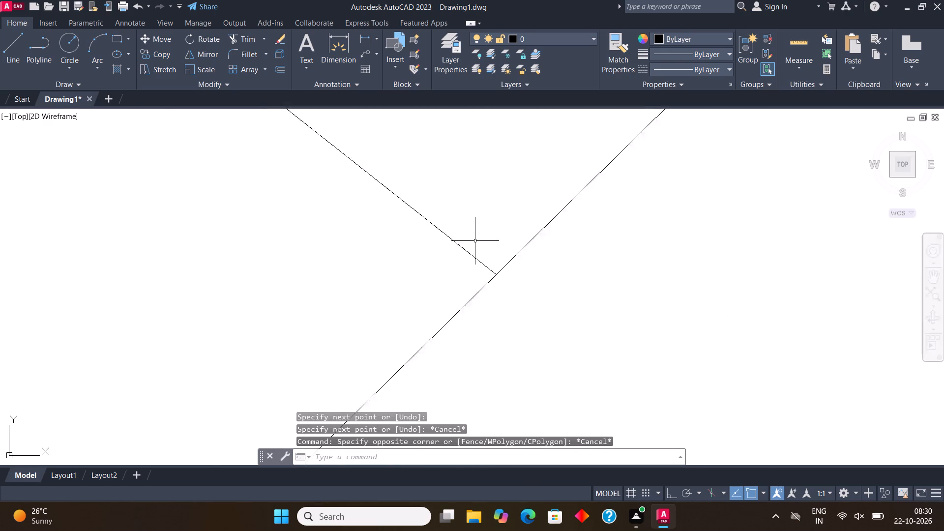
{"action": "scroll", "coordinate": [479, 240], "scroll_direction": "down", "scroll_amount": 10}
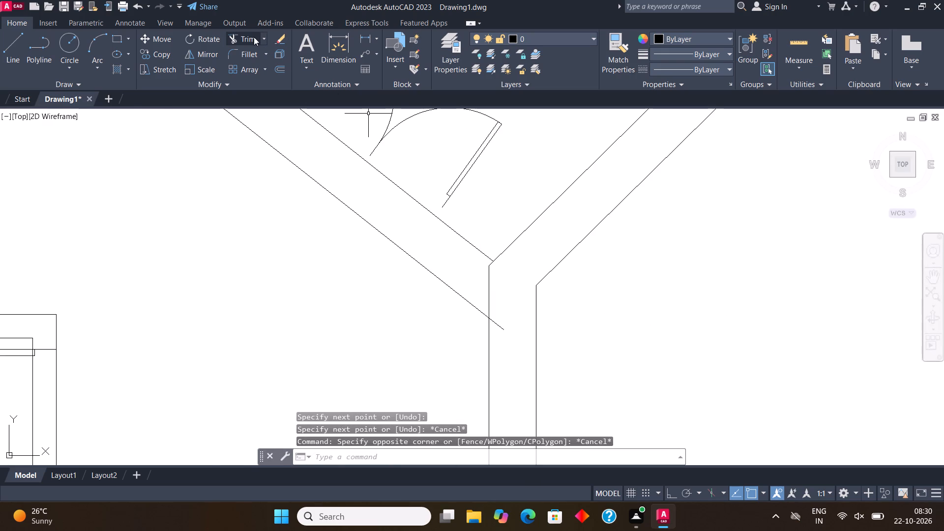
Trim both overhanging ends of the lower slanted line at the vertical wall and the middle left room's bottom wall.
{"action": "left_click", "coordinate": [254, 37]}
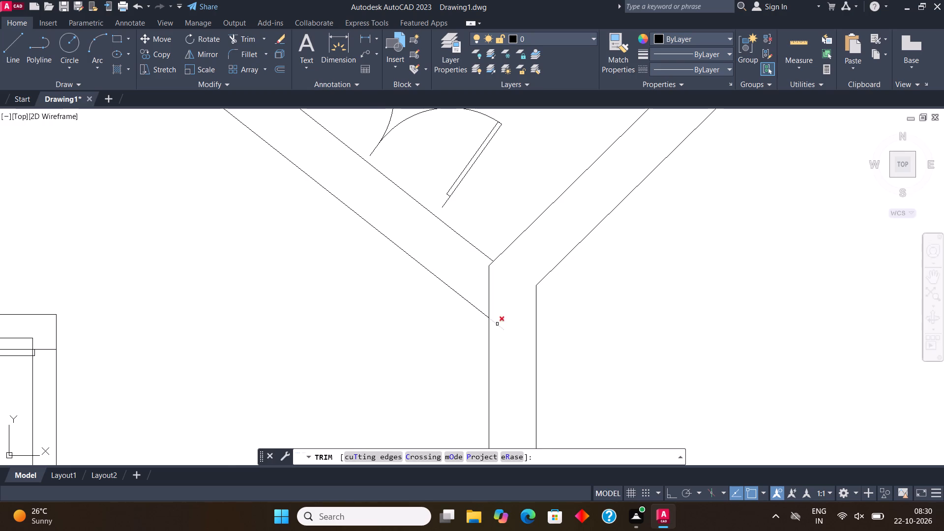
{"action": "left_click", "coordinate": [497, 324]}
{"action": "scroll", "coordinate": [509, 366], "scroll_direction": "down", "scroll_amount": 3}
{"action": "scroll", "coordinate": [415, 287], "scroll_direction": "up", "scroll_amount": 4}
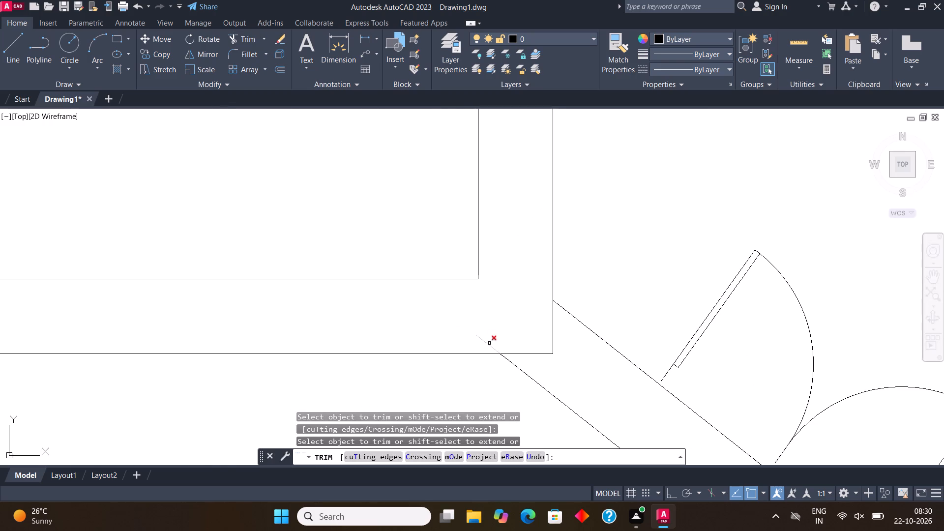
{"action": "left_click", "coordinate": [489, 343]}
{"action": "scroll", "coordinate": [478, 307], "scroll_direction": "down", "scroll_amount": 4}
{"action": "middle_click_drag", "start_coordinate": [529, 348], "coordinate": [555, 316]}
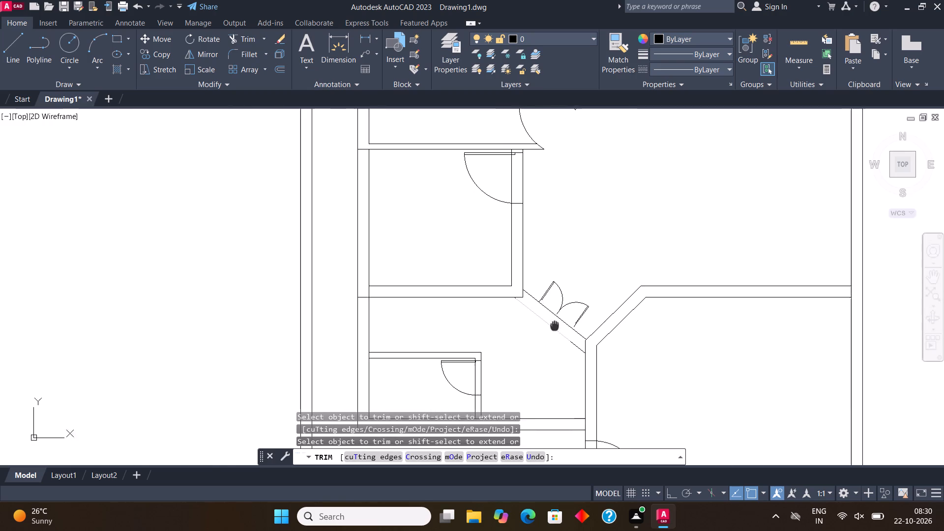
{"action": "middle_click_drag", "start_coordinate": [555, 316], "coordinate": [555, 314]}
{"action": "scroll", "coordinate": [566, 312], "scroll_direction": "up", "scroll_amount": 2}
{"action": "key", "text": "Escape"}
Move both leaves of the rotated double door by the left leaf's lower jamb end onto the lower slanted wall line.
{"action": "left_click", "coordinate": [600, 279]}
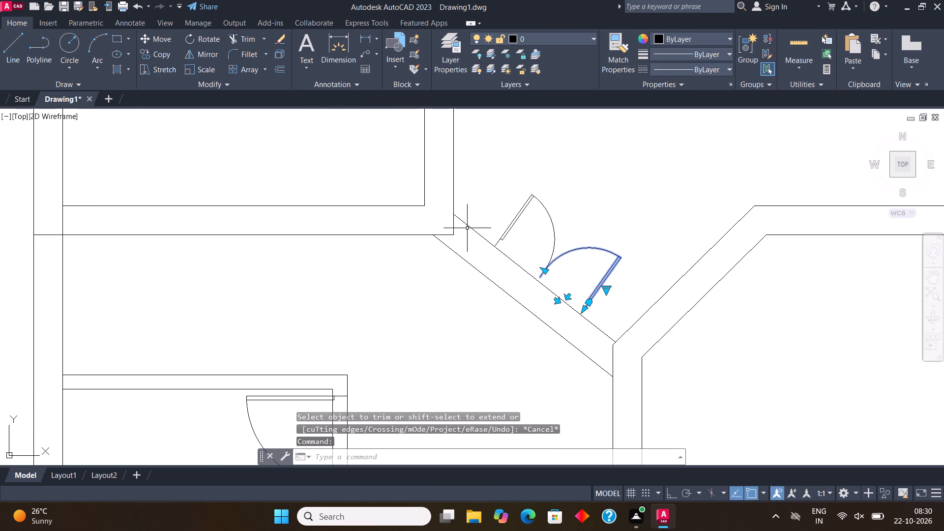
{"action": "left_click_drag", "start_coordinate": [569, 213], "coordinate": [560, 211]}
{"action": "left_click", "coordinate": [522, 199]}
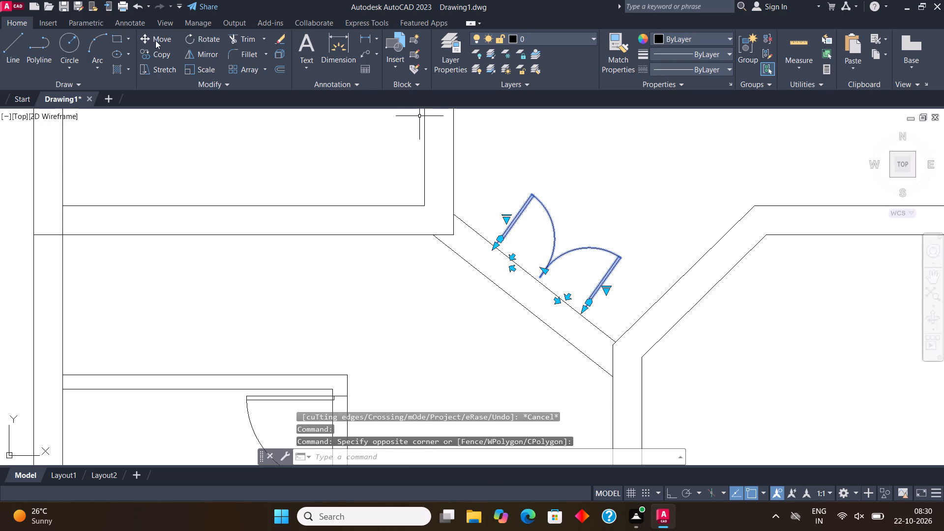
{"action": "left_click", "coordinate": [155, 40]}
{"action": "scroll", "coordinate": [533, 282], "scroll_direction": "up", "scroll_amount": 3}
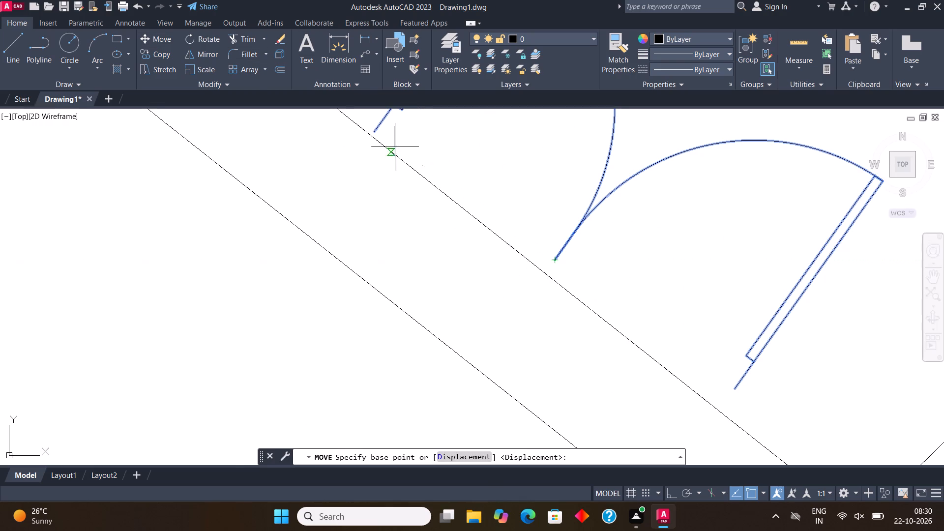
{"action": "left_click", "coordinate": [376, 129]}
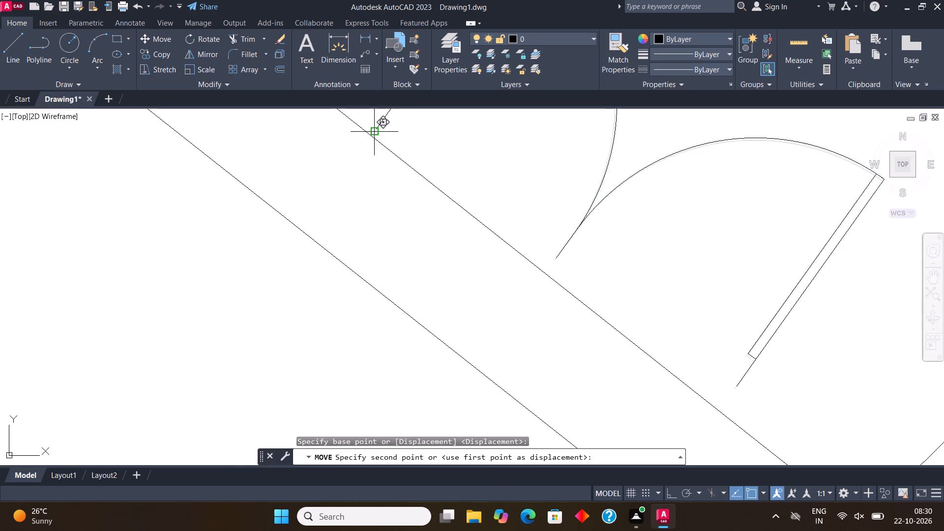
{"action": "left_click", "coordinate": [288, 211]}
{"action": "scroll", "coordinate": [424, 231], "scroll_direction": "down", "scroll_amount": 5}
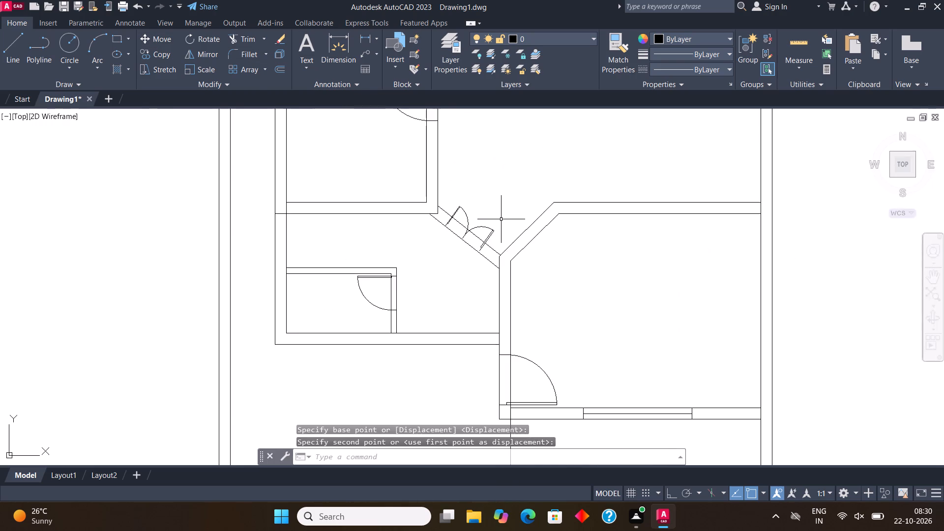
Move the double door's right leaf by its inner jamb end onto the lower slanted wall line beside the left leaf.
{"action": "scroll", "coordinate": [469, 227], "scroll_direction": "up", "scroll_amount": 3}
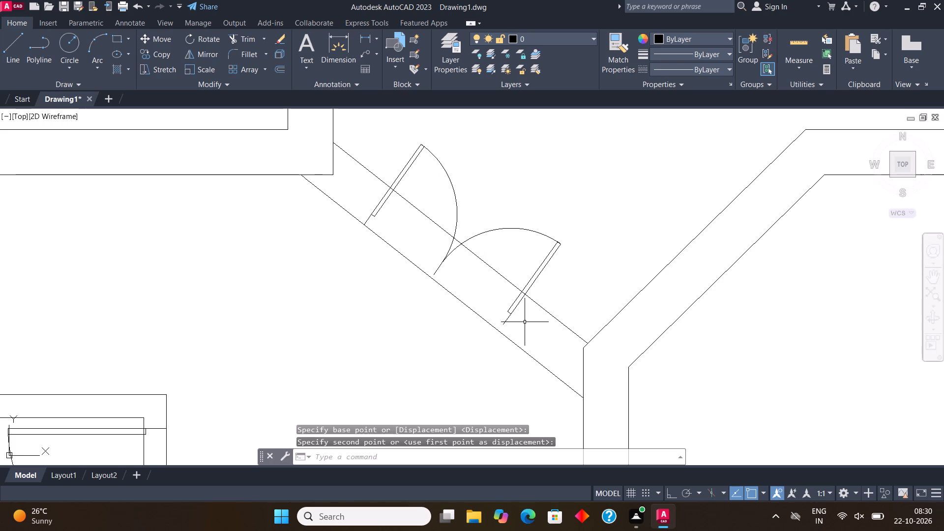
{"action": "scroll", "coordinate": [469, 339], "scroll_direction": "down", "scroll_amount": 2}
{"action": "middle_click_drag", "start_coordinate": [468, 340], "coordinate": [510, 330]}
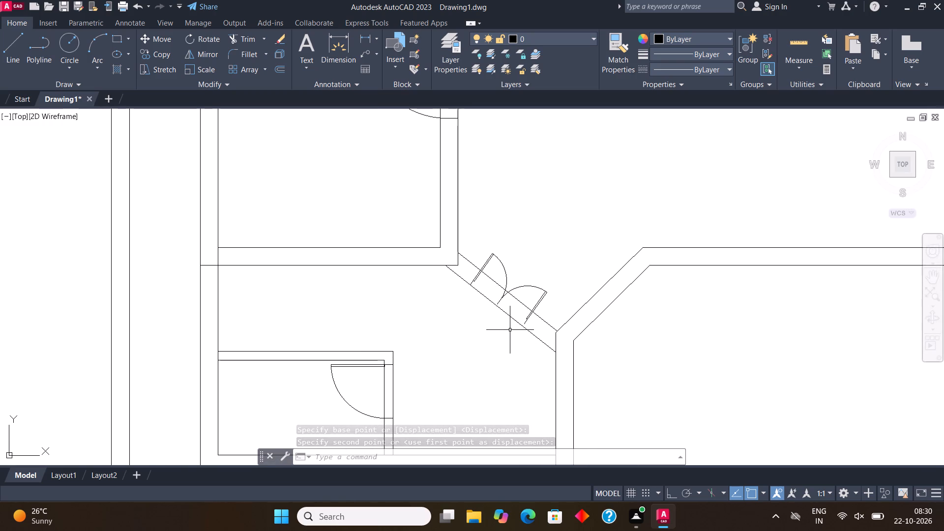
{"action": "scroll", "coordinate": [527, 306], "scroll_direction": "up", "scroll_amount": 3}
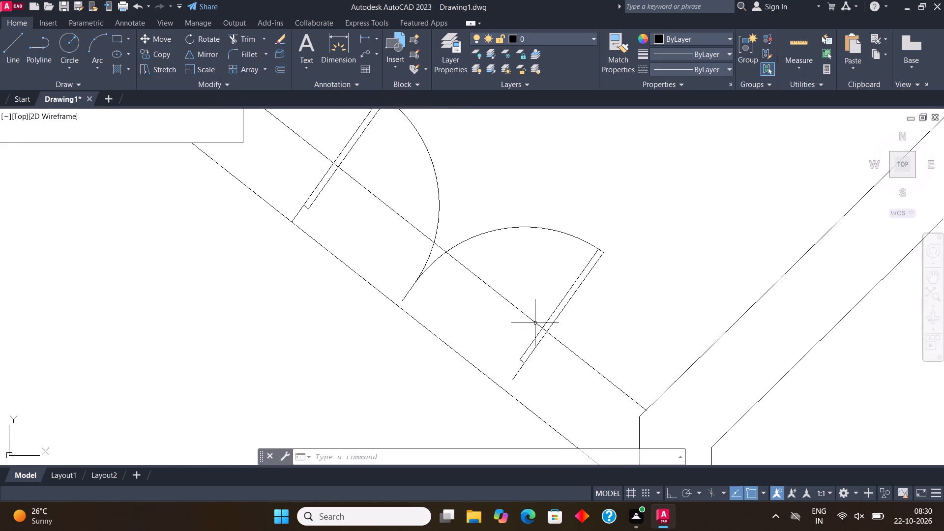
{"action": "left_click", "coordinate": [516, 380]}
{"action": "left_click", "coordinate": [500, 360]}
{"action": "scroll", "coordinate": [509, 388], "scroll_direction": "up", "scroll_amount": 2}
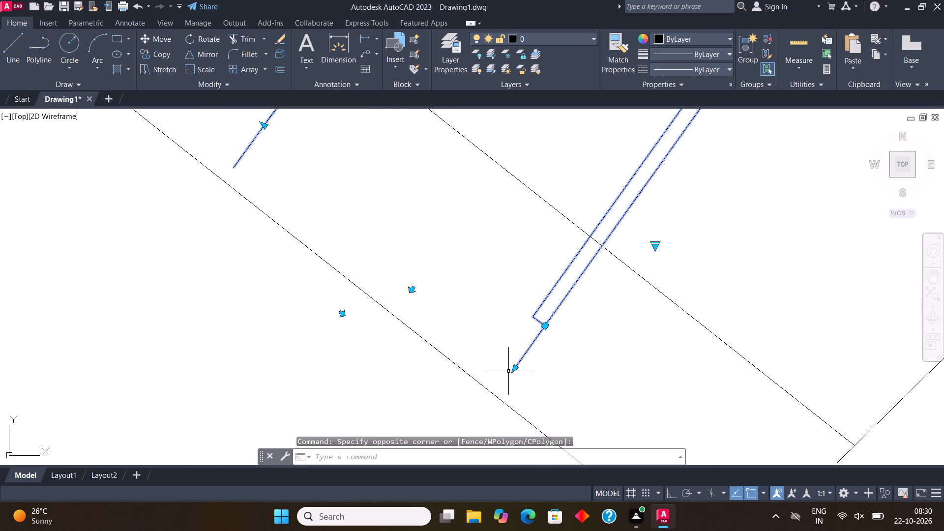
{"action": "left_click", "coordinate": [167, 41]}
{"action": "scroll", "coordinate": [262, 213], "scroll_direction": "down", "scroll_amount": 2}
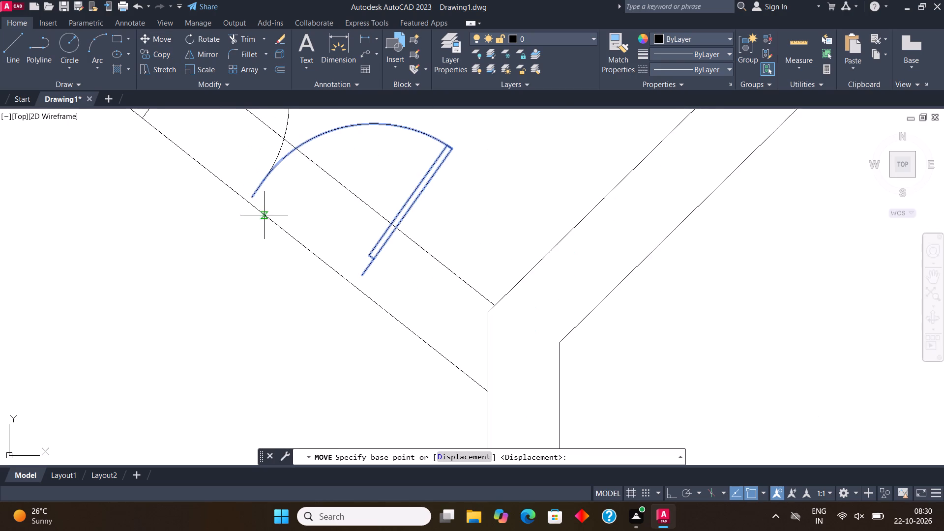
{"action": "scroll", "coordinate": [253, 193], "scroll_direction": "up", "scroll_amount": 3}
{"action": "left_click", "coordinate": [240, 205]}
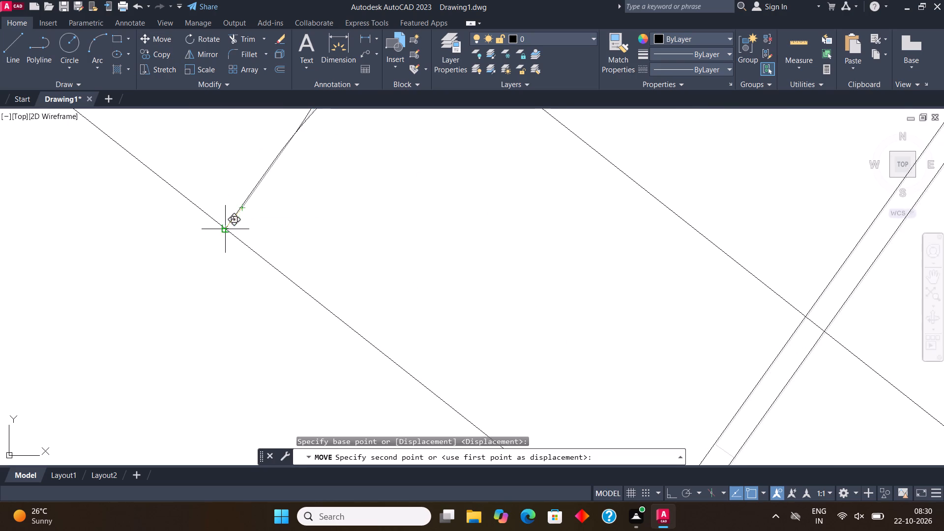
{"action": "left_click", "coordinate": [223, 227]}
Move the right leaf by its outer jamb end onto the lower slanted wall line.
{"action": "scroll", "coordinate": [357, 235], "scroll_direction": "down", "scroll_amount": 4}
{"action": "middle_click_drag", "start_coordinate": [389, 196], "coordinate": [424, 211]}
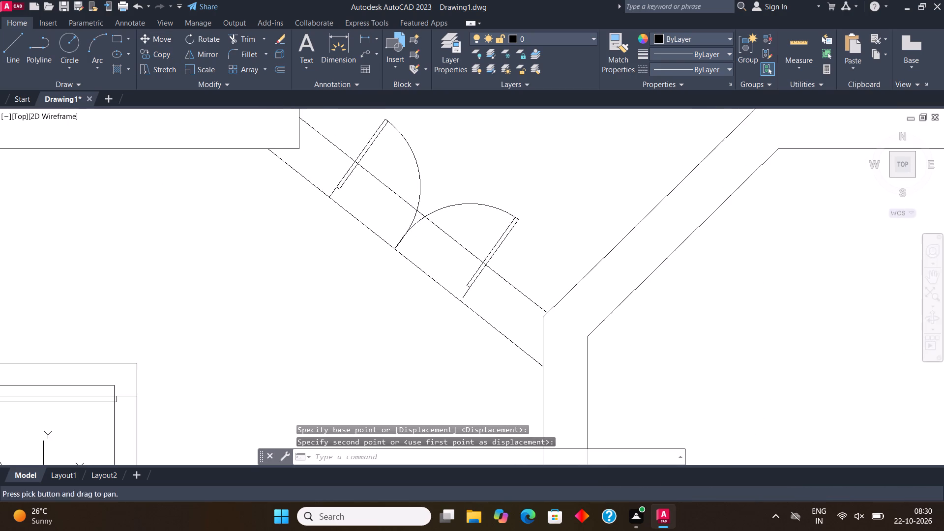
{"action": "scroll", "coordinate": [482, 304], "scroll_direction": "up", "scroll_amount": 2}
{"action": "left_click", "coordinate": [467, 288]}
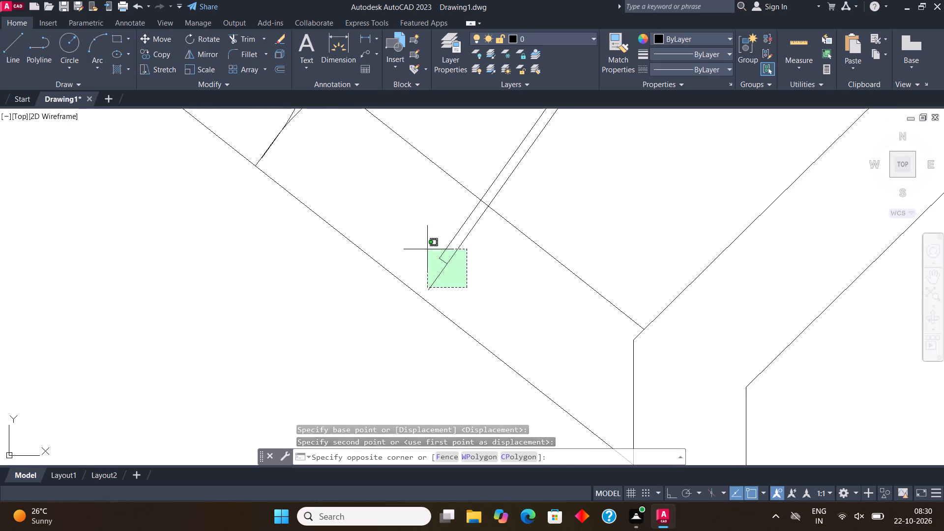
{"action": "left_click", "coordinate": [427, 249]}
{"action": "left_click", "coordinate": [165, 36]}
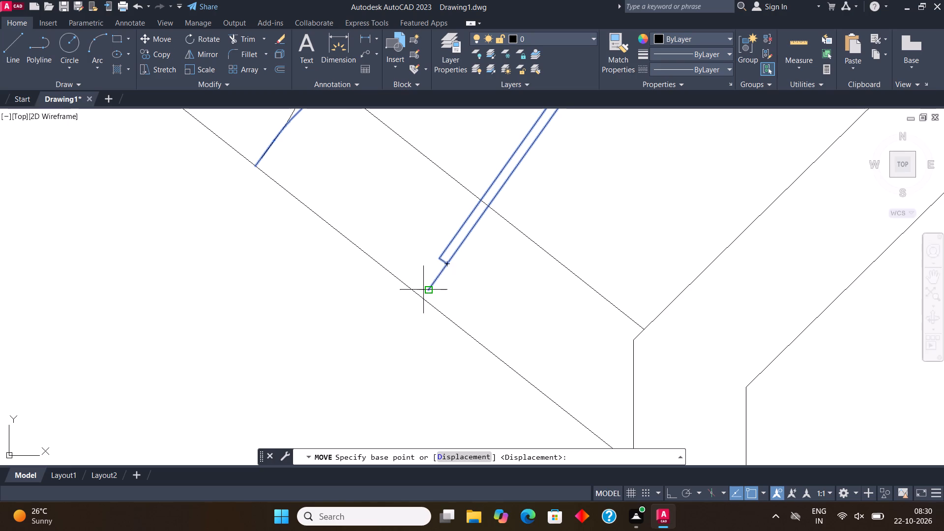
{"action": "left_click", "coordinate": [427, 290]}
{"action": "left_click", "coordinate": [419, 302]}
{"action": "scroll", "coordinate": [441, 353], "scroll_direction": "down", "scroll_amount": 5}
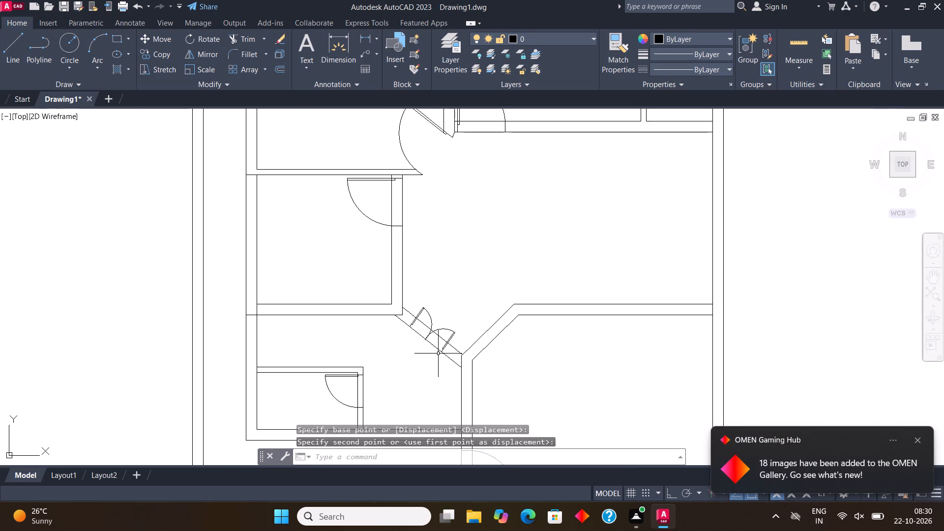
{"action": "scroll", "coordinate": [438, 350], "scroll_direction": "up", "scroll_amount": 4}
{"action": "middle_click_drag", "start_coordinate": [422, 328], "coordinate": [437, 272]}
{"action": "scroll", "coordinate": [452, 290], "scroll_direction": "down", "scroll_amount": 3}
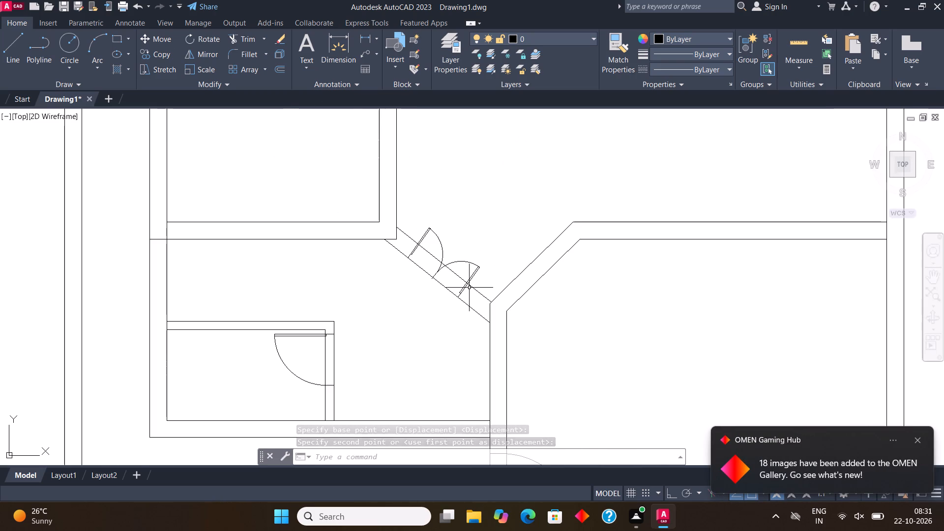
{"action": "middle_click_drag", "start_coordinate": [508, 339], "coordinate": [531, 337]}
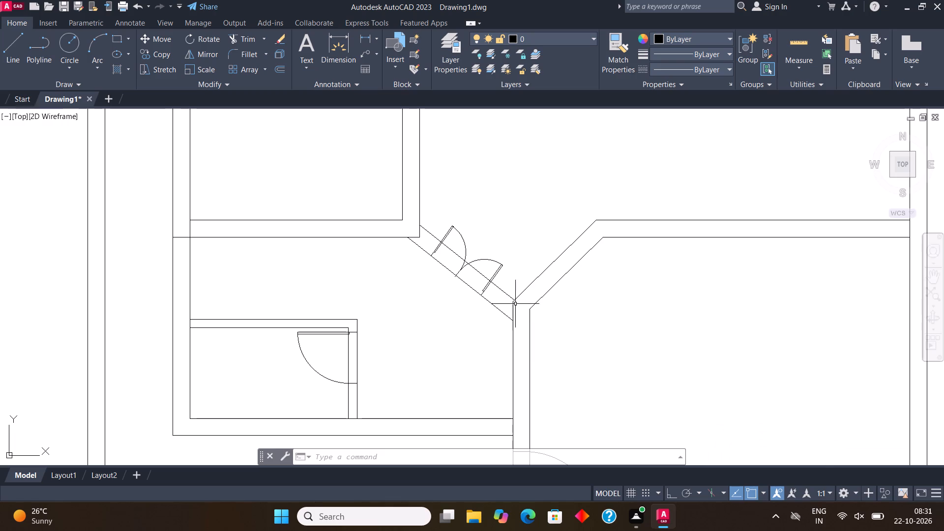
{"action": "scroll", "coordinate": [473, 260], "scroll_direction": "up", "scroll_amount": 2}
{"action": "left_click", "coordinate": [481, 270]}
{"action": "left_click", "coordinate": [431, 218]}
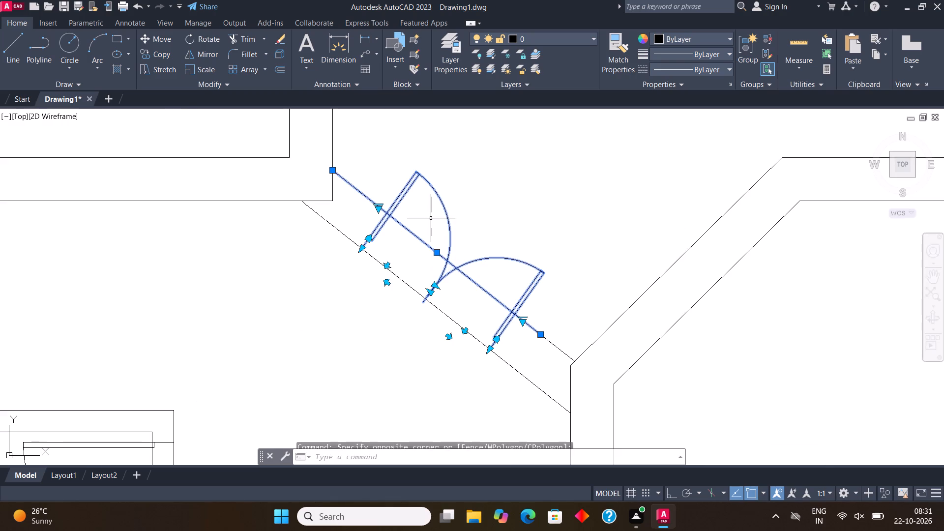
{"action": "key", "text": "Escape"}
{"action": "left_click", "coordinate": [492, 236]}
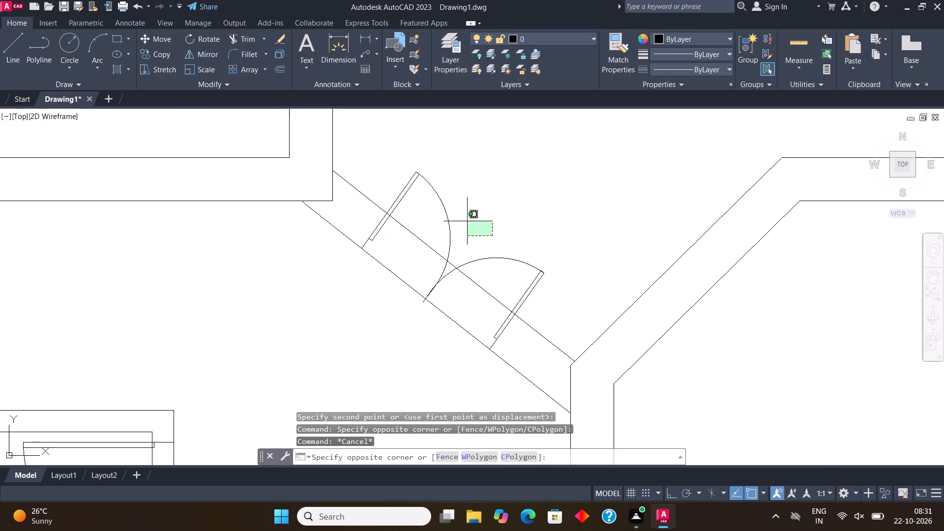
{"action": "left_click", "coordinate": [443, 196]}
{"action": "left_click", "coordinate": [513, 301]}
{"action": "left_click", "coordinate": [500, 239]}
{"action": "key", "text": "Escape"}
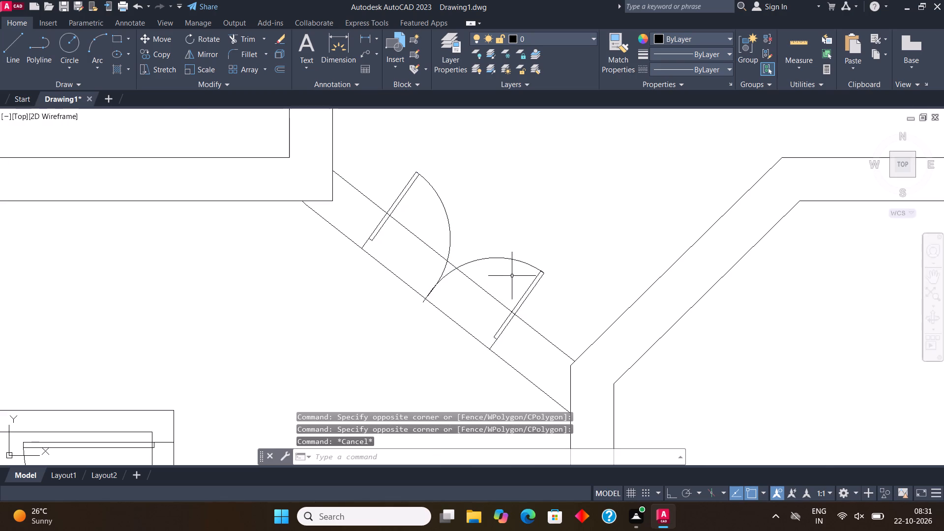
Enlarge both leaves of the double door freehand with Scale, using the left leaf's outer jamb end as base point.
{"action": "left_click", "coordinate": [514, 277]}
{"action": "left_click", "coordinate": [498, 248]}
{"action": "left_click_drag", "start_coordinate": [471, 213], "coordinate": [466, 209]}
{"action": "left_click", "coordinate": [442, 189]}
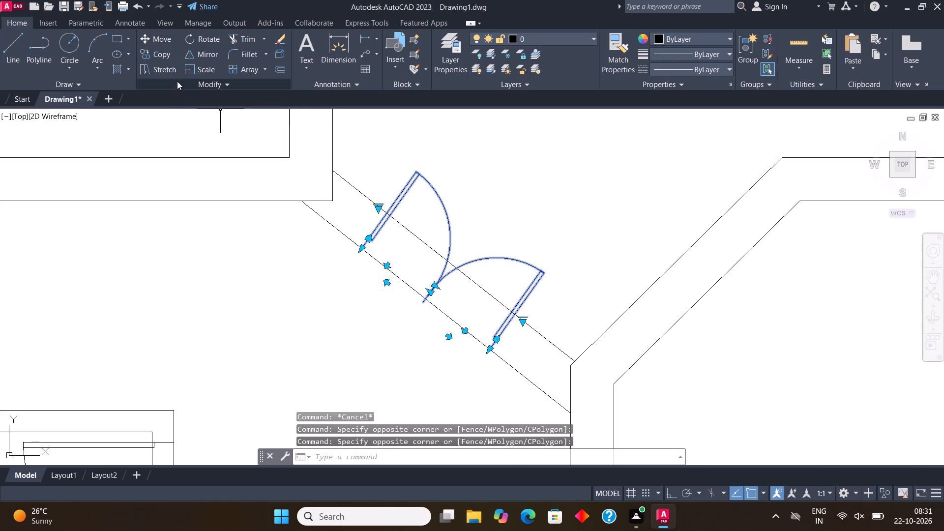
{"action": "left_click", "coordinate": [204, 72]}
{"action": "left_click", "coordinate": [358, 248]}
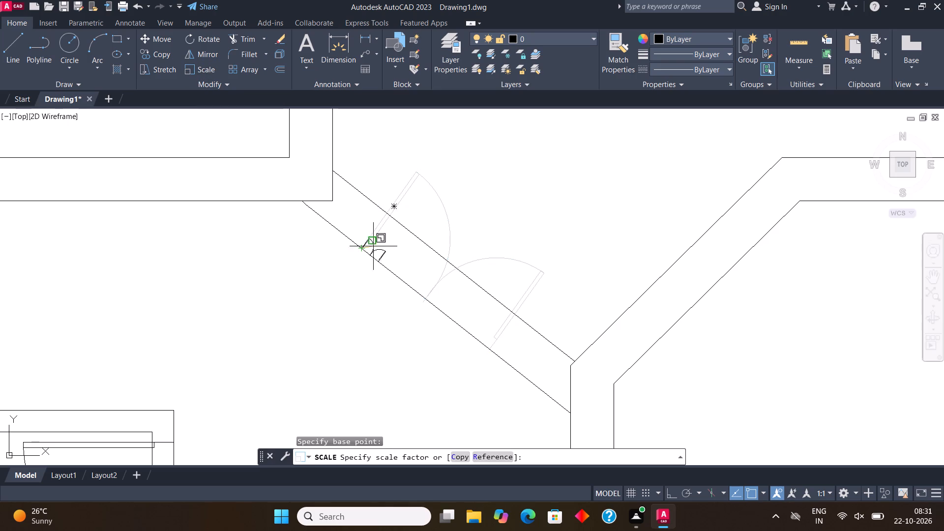
{"action": "left_click", "coordinate": [478, 230]}
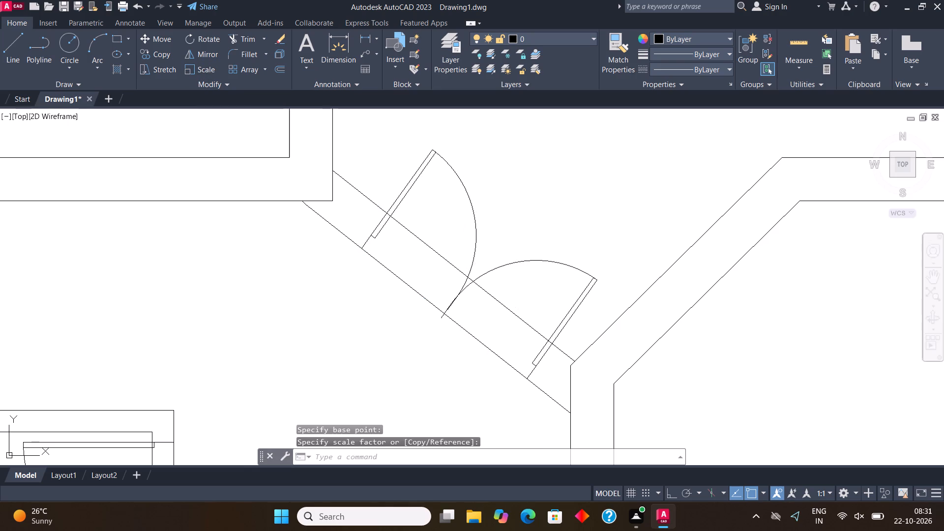
Move the enlarged double door slightly along the lower slanted wall line toward the middle left room's corner.
{"action": "left_click", "coordinate": [502, 278]}
{"action": "left_click", "coordinate": [472, 233]}
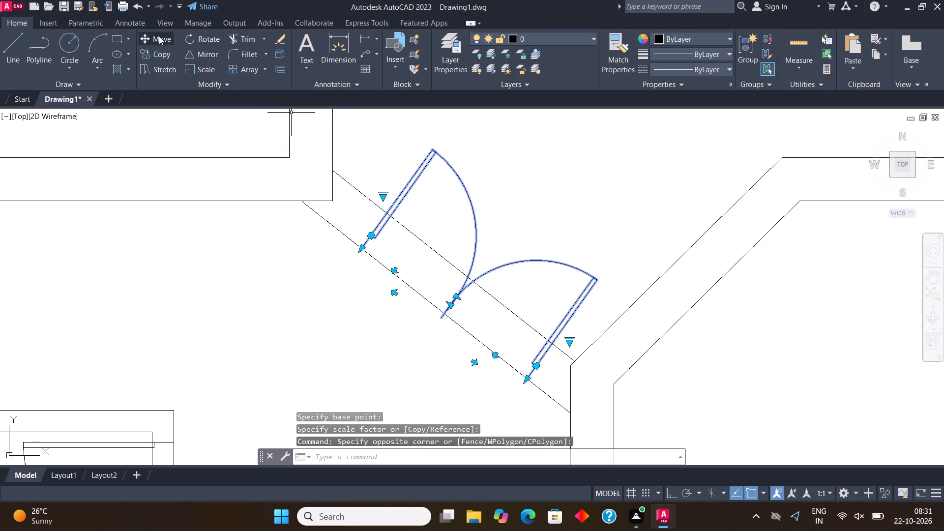
{"action": "left_click", "coordinate": [159, 36]}
{"action": "left_click", "coordinate": [361, 250]}
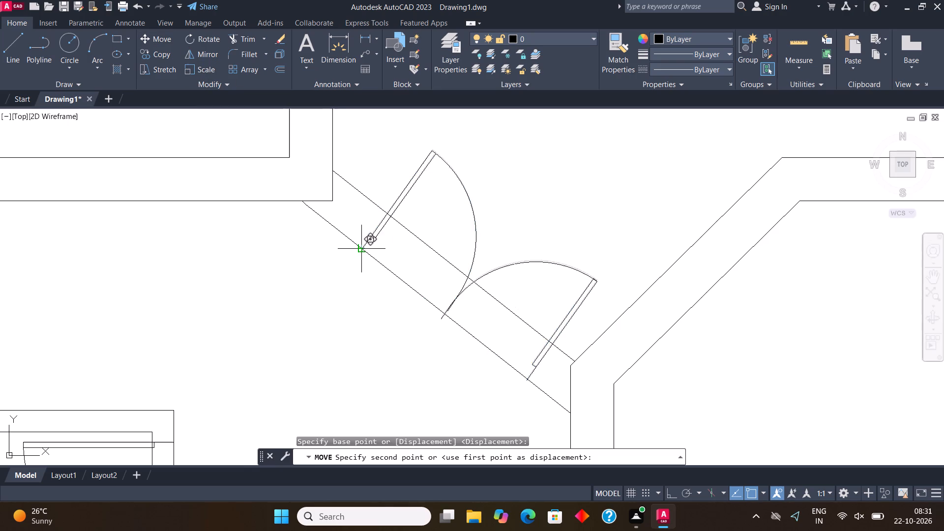
{"action": "left_click", "coordinate": [349, 238]}
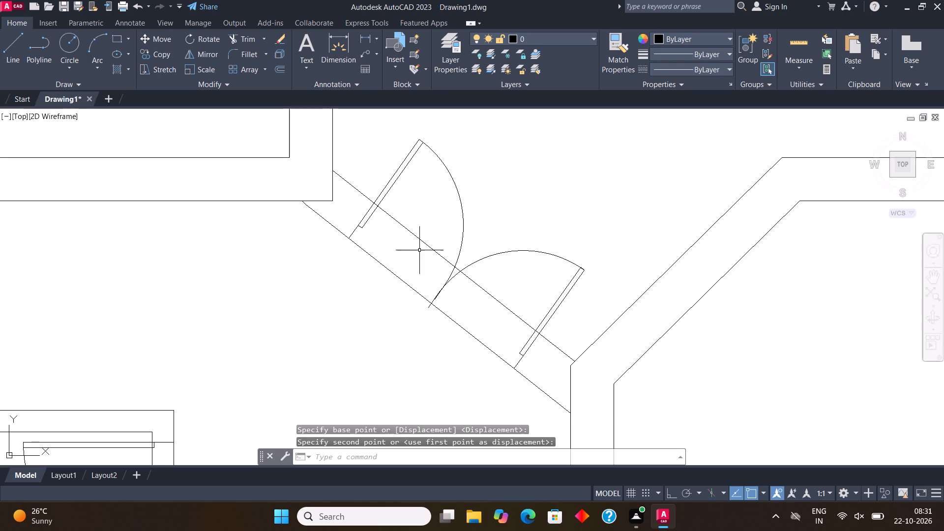
Trim both slanted wall lines between the double door's outer jambs, including the short remnant between the swing arcs.
{"action": "left_click", "coordinate": [244, 37]}
{"action": "left_click_drag", "start_coordinate": [424, 215], "coordinate": [355, 294]}
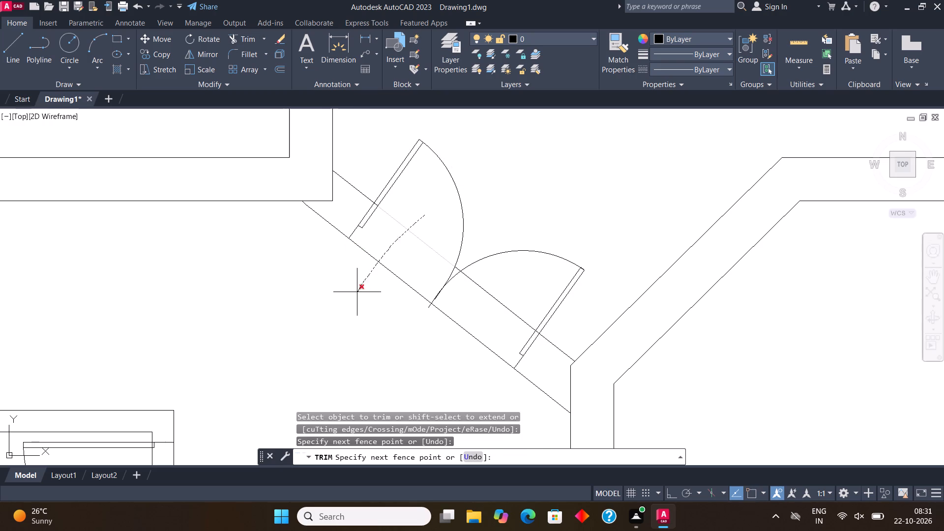
{"action": "left_click_drag", "start_coordinate": [497, 285], "coordinate": [425, 343]}
{"action": "scroll", "coordinate": [451, 261], "scroll_direction": "up", "scroll_amount": 4}
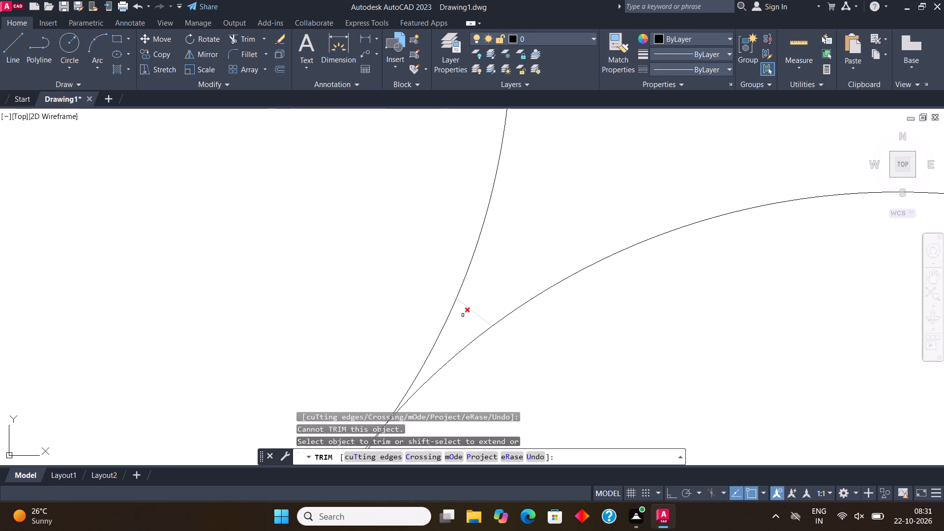
{"action": "left_click_drag", "start_coordinate": [463, 316], "coordinate": [480, 267]}
{"action": "scroll", "coordinate": [493, 242], "scroll_direction": "down", "scroll_amount": 4}
{"action": "scroll", "coordinate": [445, 284], "scroll_direction": "up", "scroll_amount": 6}
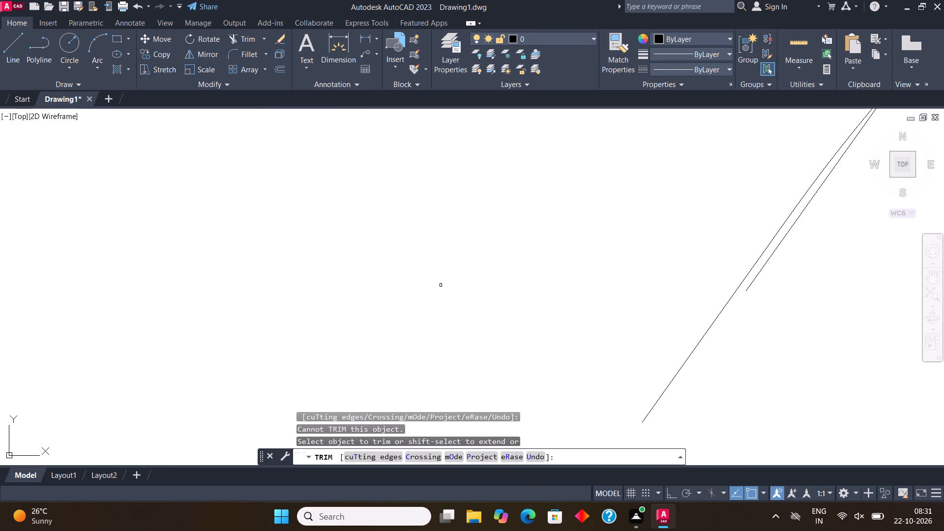
{"action": "scroll", "coordinate": [431, 297], "scroll_direction": "down", "scroll_amount": 3}
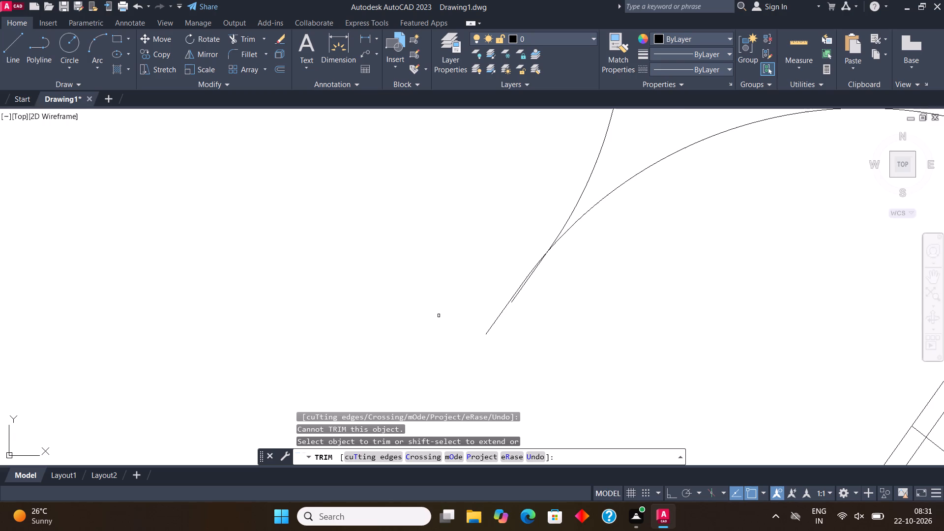
{"action": "scroll", "coordinate": [444, 319], "scroll_direction": "down", "scroll_amount": 6}
{"action": "key", "text": "Escape"}
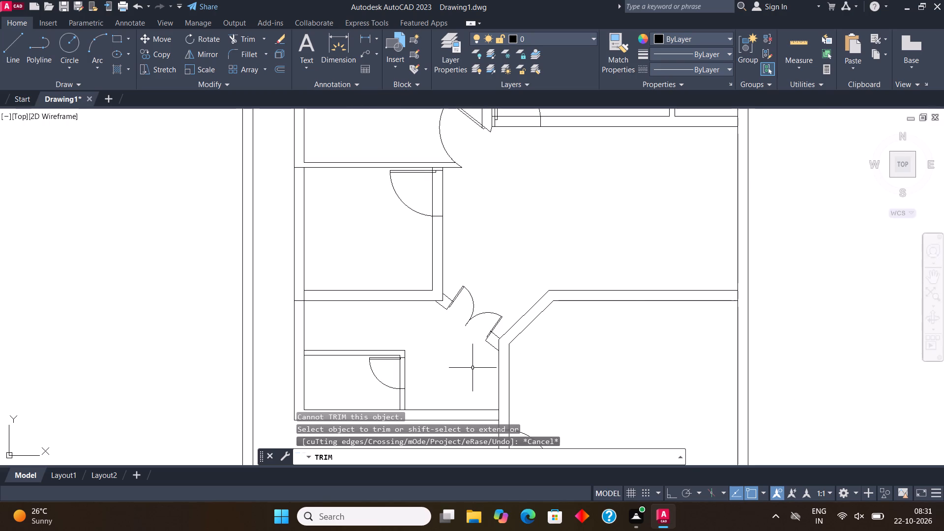
Copy both leaves of the double door into the open area below the lower left room's bottom wall.
{"action": "scroll", "coordinate": [468, 309], "scroll_direction": "down", "scroll_amount": 3}
{"action": "scroll", "coordinate": [484, 345], "scroll_direction": "up", "scroll_amount": 3}
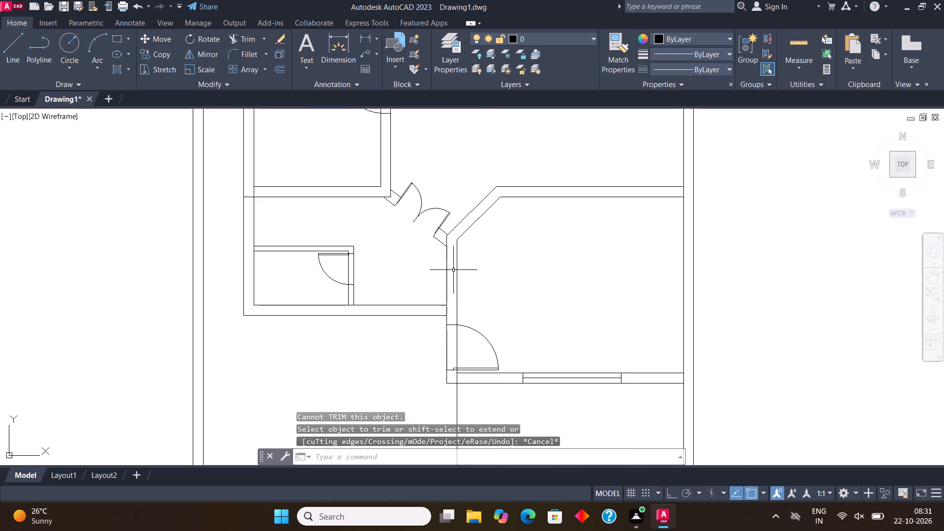
{"action": "scroll", "coordinate": [413, 194], "scroll_direction": "up", "scroll_amount": 3}
{"action": "left_click_drag", "start_coordinate": [444, 305], "coordinate": [439, 292]}
{"action": "left_click", "coordinate": [411, 245]}
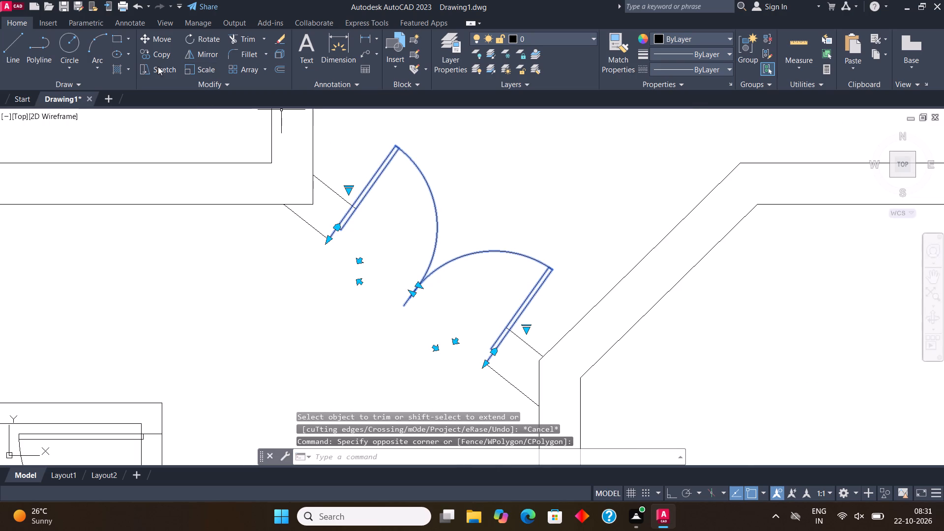
{"action": "left_click", "coordinate": [156, 52]}
{"action": "left_click_drag", "start_coordinate": [425, 274], "coordinate": [432, 274]}
{"action": "scroll", "coordinate": [531, 198], "scroll_direction": "down", "scroll_amount": 4}
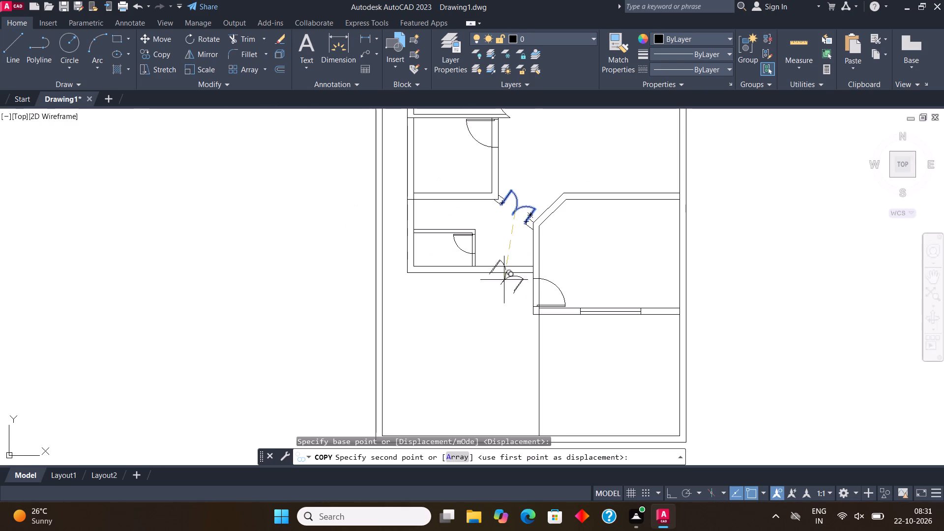
{"action": "scroll", "coordinate": [460, 313], "scroll_direction": "up", "scroll_amount": 2}
{"action": "left_click", "coordinate": [456, 301]}
{"action": "key", "text": "Escape"}
Rotate the copied double door freehand until its opening lies roughly horizontal with both leaves pointing up.
{"action": "left_click", "coordinate": [476, 335]}
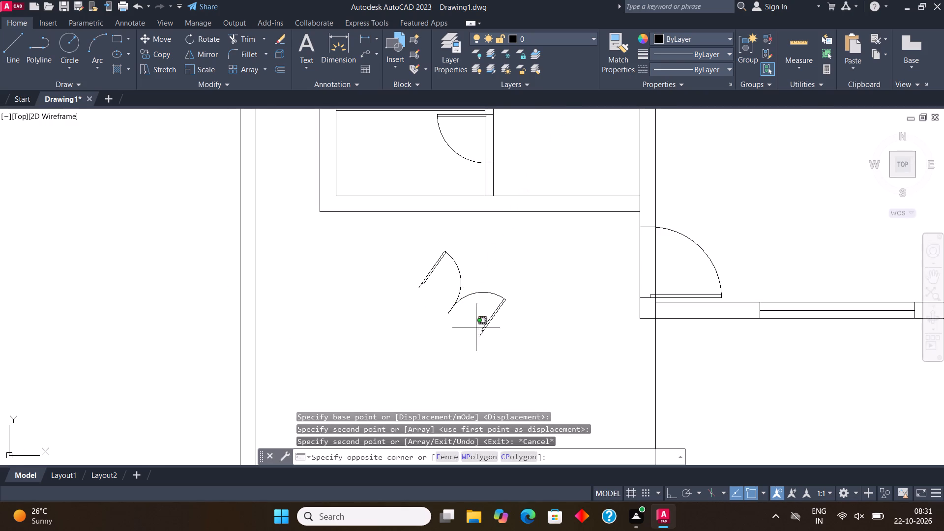
{"action": "left_click", "coordinate": [436, 260]}
{"action": "left_click", "coordinate": [209, 35]}
{"action": "left_click", "coordinate": [456, 347]}
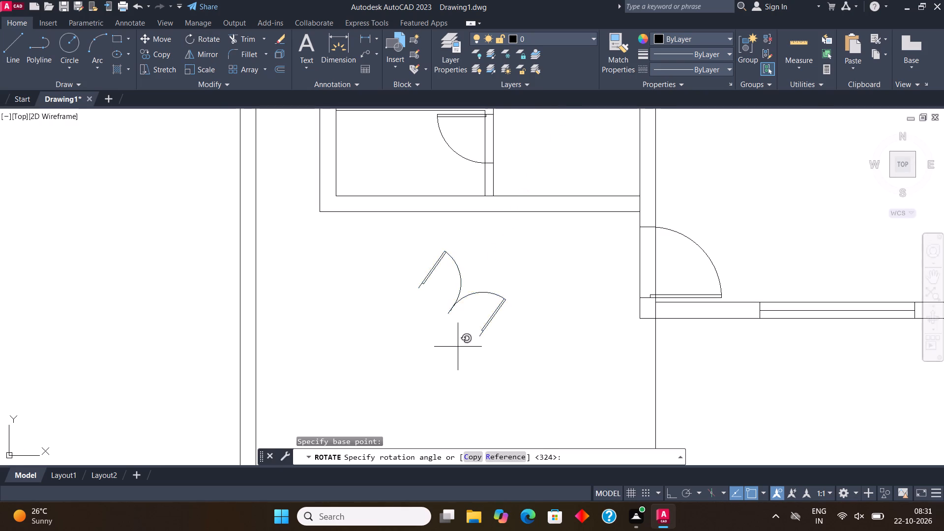
{"action": "key", "text": "F8"}
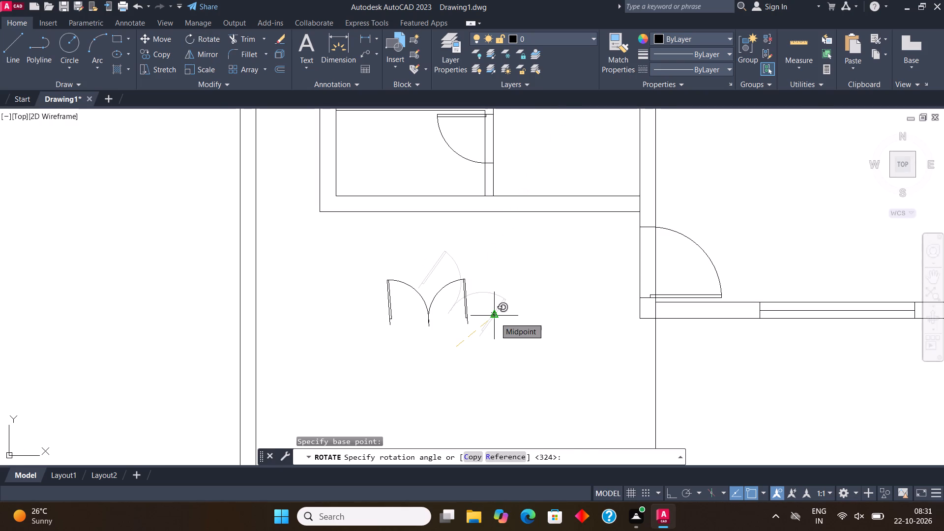
{"action": "key", "text": "F8"}
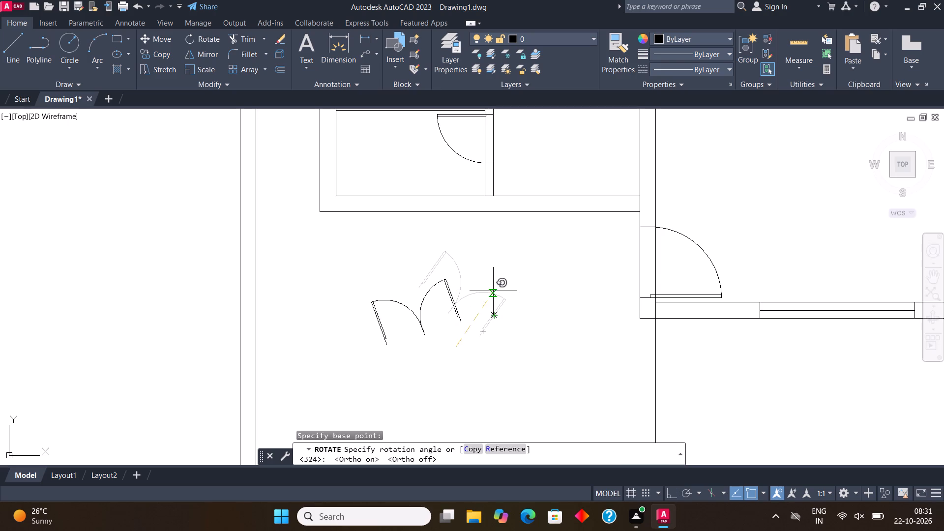
{"action": "left_click", "coordinate": [500, 318]}
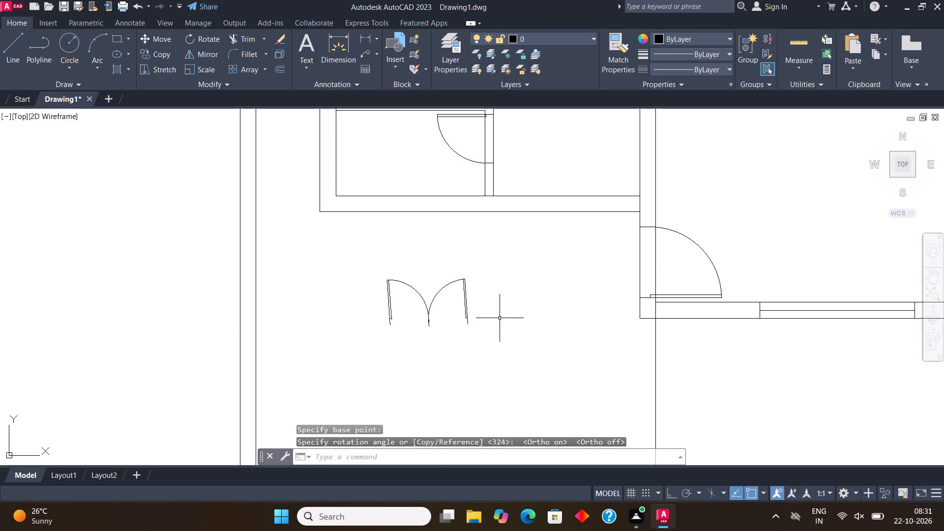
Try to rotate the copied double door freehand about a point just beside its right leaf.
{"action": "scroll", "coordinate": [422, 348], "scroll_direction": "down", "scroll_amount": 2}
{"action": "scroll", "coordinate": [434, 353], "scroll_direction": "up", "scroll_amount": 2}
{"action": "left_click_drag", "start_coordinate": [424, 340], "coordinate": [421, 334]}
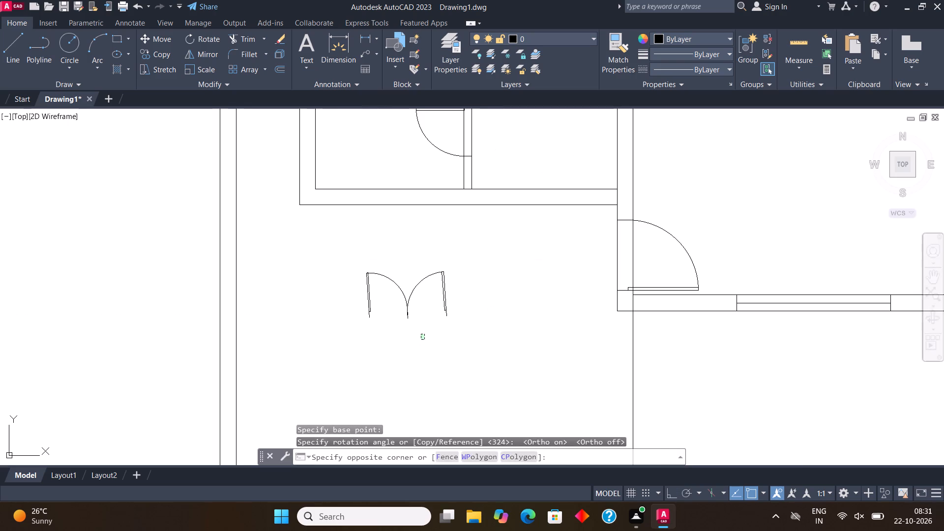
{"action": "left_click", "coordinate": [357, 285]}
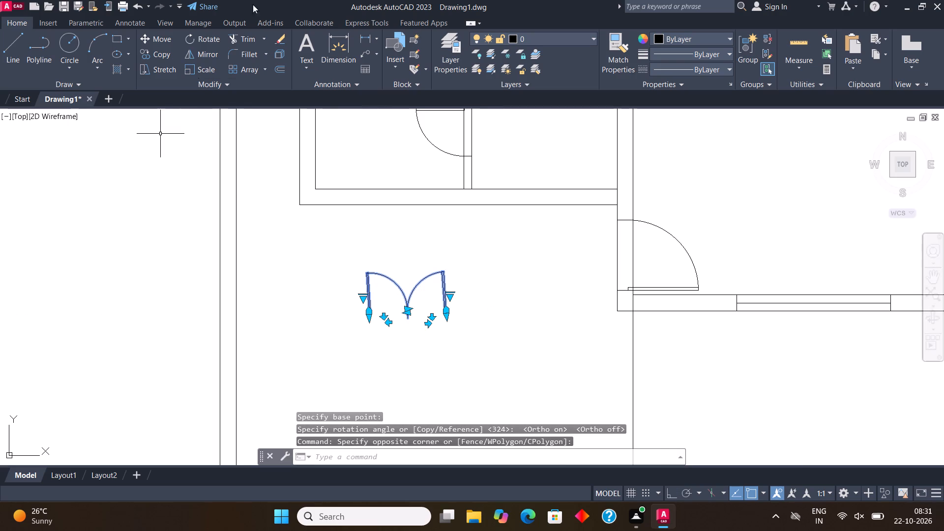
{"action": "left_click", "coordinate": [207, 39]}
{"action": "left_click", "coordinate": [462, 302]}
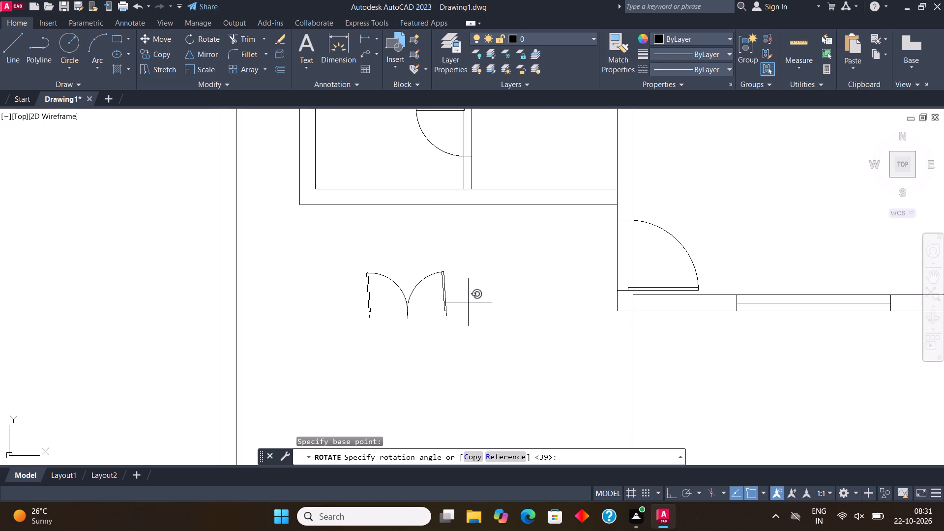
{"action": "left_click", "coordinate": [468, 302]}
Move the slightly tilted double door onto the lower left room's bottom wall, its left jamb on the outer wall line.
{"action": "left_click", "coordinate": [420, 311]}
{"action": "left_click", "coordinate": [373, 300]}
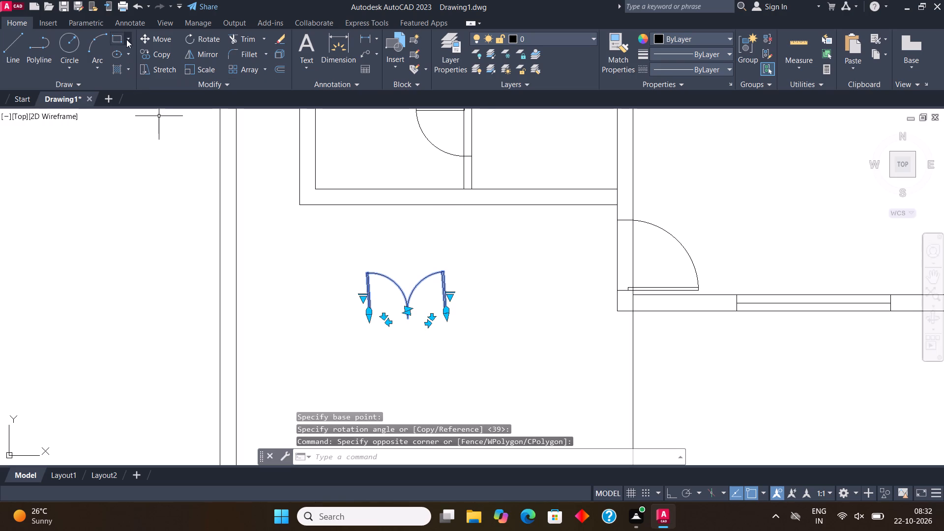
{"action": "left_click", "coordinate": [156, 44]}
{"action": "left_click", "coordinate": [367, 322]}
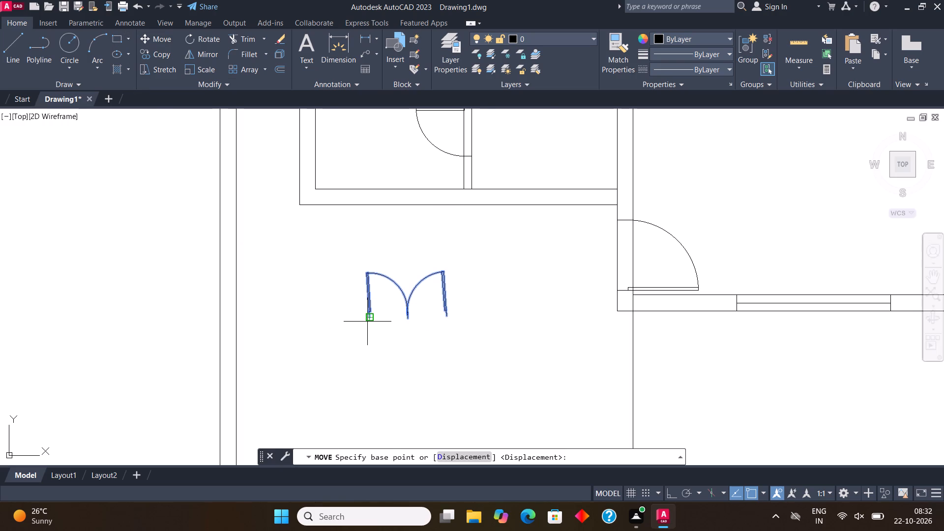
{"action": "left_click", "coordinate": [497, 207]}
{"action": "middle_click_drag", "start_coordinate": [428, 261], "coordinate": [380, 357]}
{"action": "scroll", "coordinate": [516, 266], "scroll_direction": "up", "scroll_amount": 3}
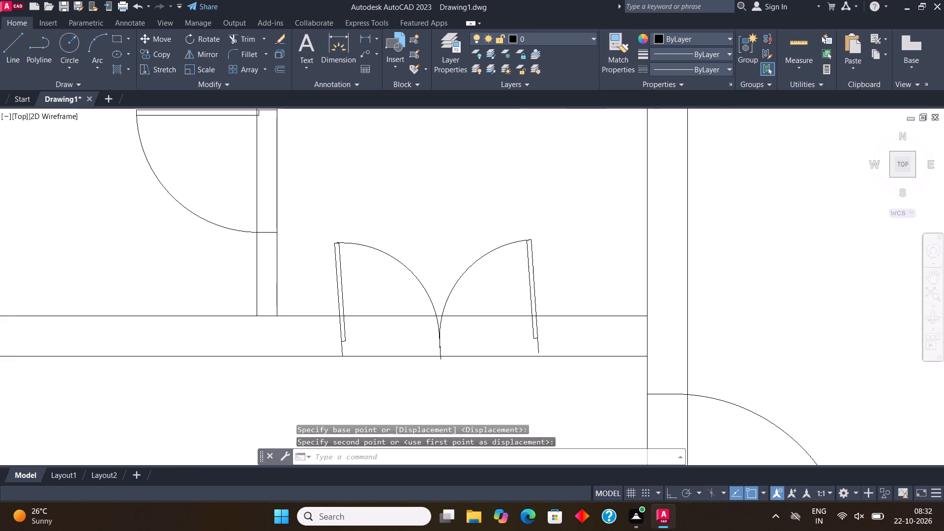
Erase both leaves of the tilted double door in the lower left room's bottom wall.
{"action": "left_click_drag", "start_coordinate": [492, 301], "coordinate": [487, 296]}
{"action": "left_click", "coordinate": [311, 262]}
{"action": "key", "text": "Delete"}
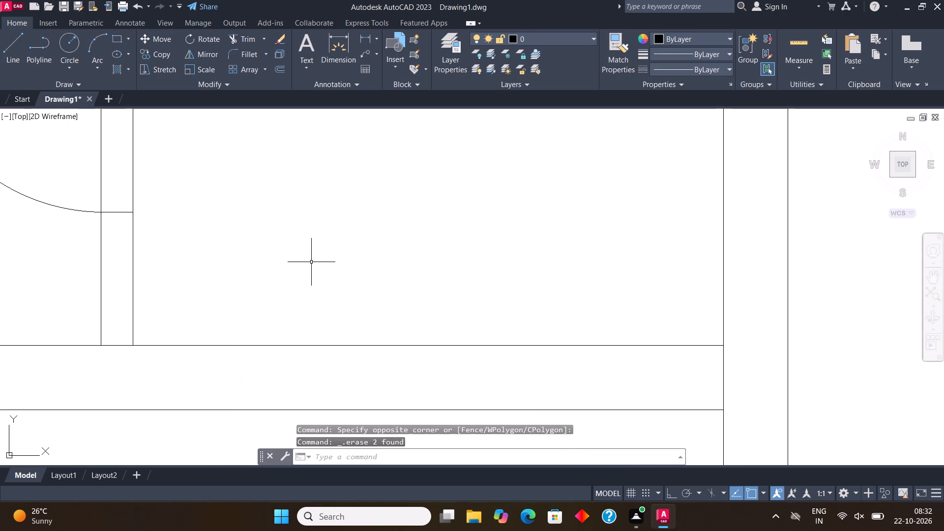
Enlarge the upright double door among the spare door blocks freehand to about one and a half times, from its left jamb's lower end.
{"action": "scroll", "coordinate": [311, 262], "scroll_direction": "up", "scroll_amount": 2}
{"action": "scroll", "coordinate": [295, 241], "scroll_direction": "down", "scroll_amount": 5}
{"action": "scroll", "coordinate": [356, 318], "scroll_direction": "down", "scroll_amount": 3}
{"action": "scroll", "coordinate": [693, 243], "scroll_direction": "down", "scroll_amount": 3}
{"action": "scroll", "coordinate": [741, 214], "scroll_direction": "up", "scroll_amount": 5}
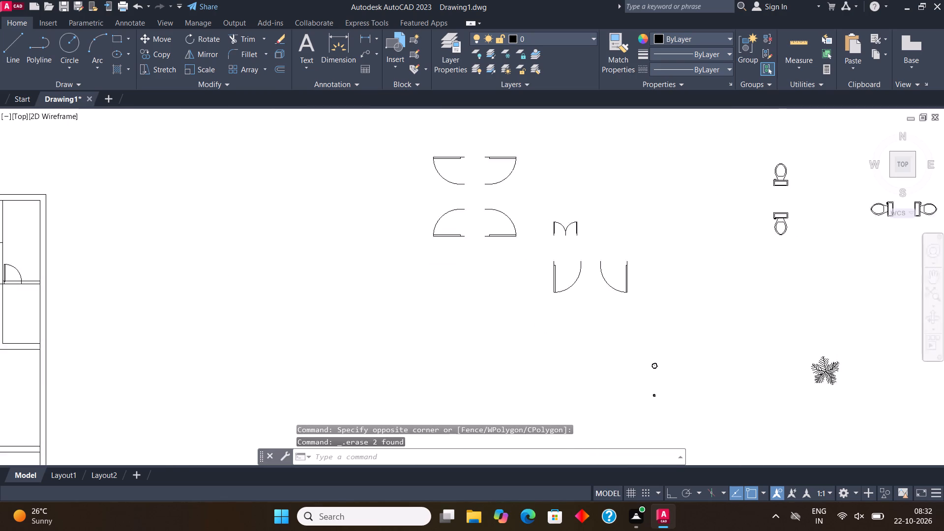
{"action": "scroll", "coordinate": [420, 245], "scroll_direction": "up", "scroll_amount": 2}
{"action": "left_click", "coordinate": [519, 240]}
{"action": "left_click", "coordinate": [491, 222]}
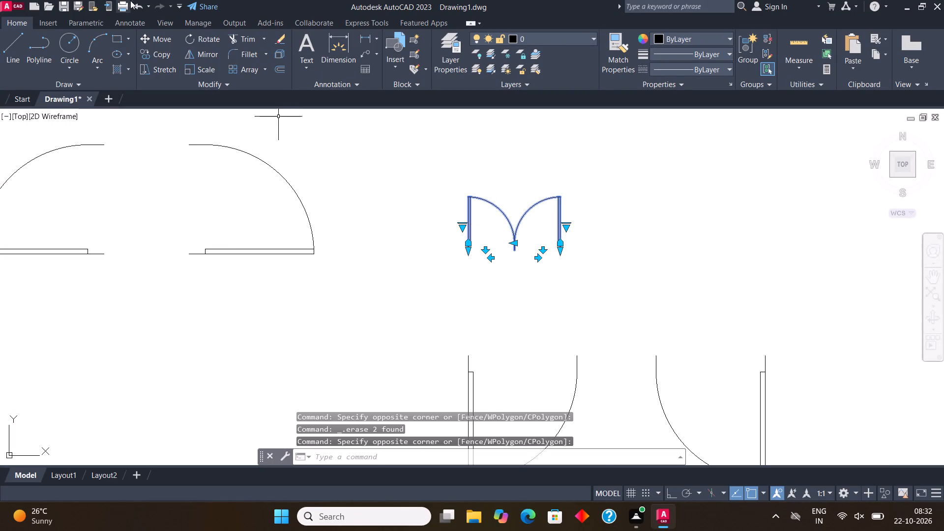
{"action": "left_click", "coordinate": [197, 67]}
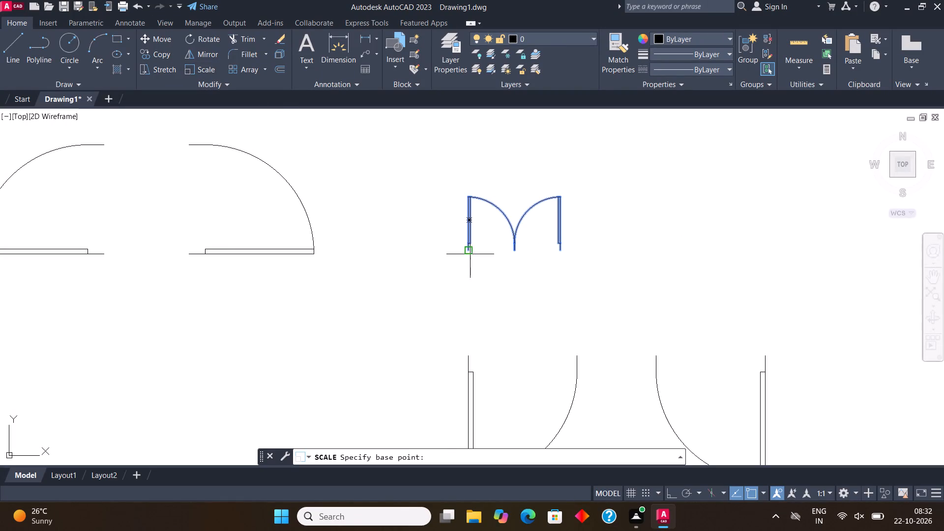
{"action": "left_click", "coordinate": [471, 253]}
{"action": "left_click", "coordinate": [523, 207]}
Copy the enlarged double door from its left jamb's lower end onto the outer line of the lower left room's bottom wall.
{"action": "left_click", "coordinate": [551, 230]}
{"action": "left_click", "coordinate": [503, 208]}
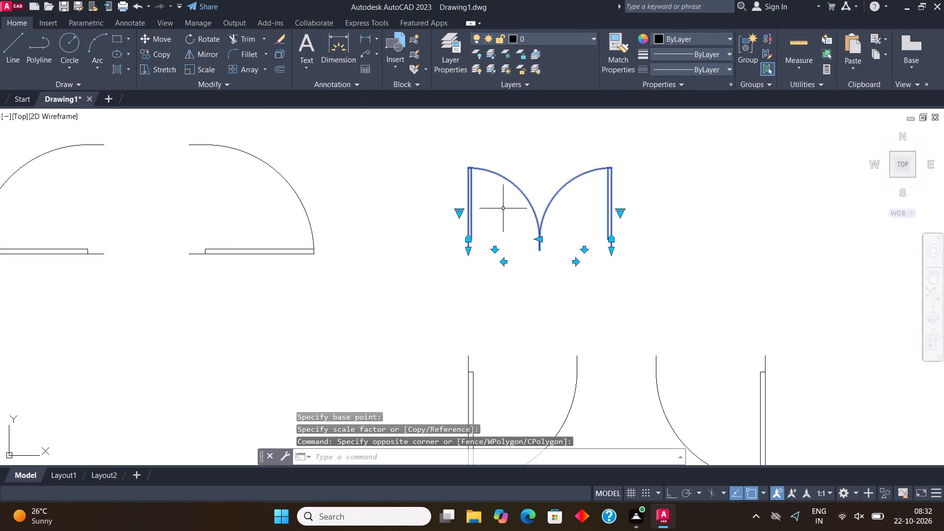
{"action": "left_click", "coordinate": [162, 57]}
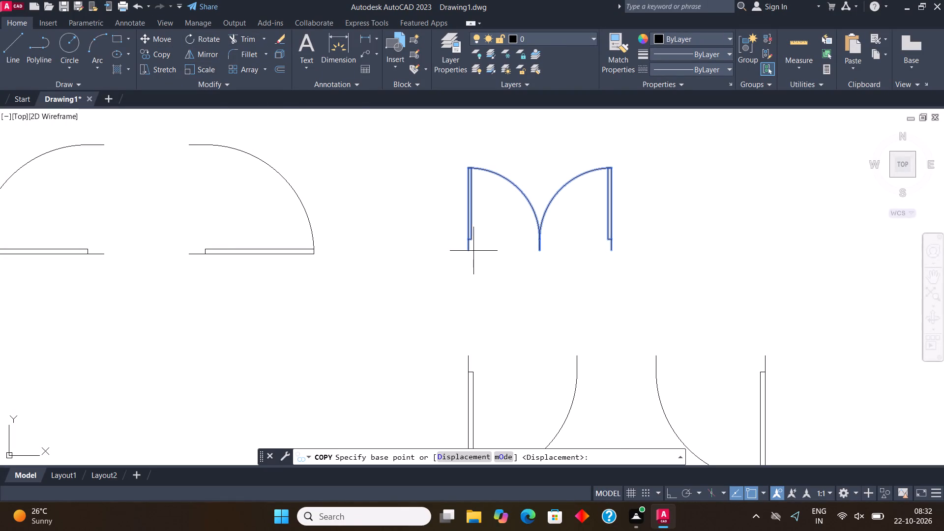
{"action": "left_click", "coordinate": [470, 251]}
{"action": "scroll", "coordinate": [638, 245], "scroll_direction": "down", "scroll_amount": 7}
{"action": "scroll", "coordinate": [544, 277], "scroll_direction": "up", "scroll_amount": 4}
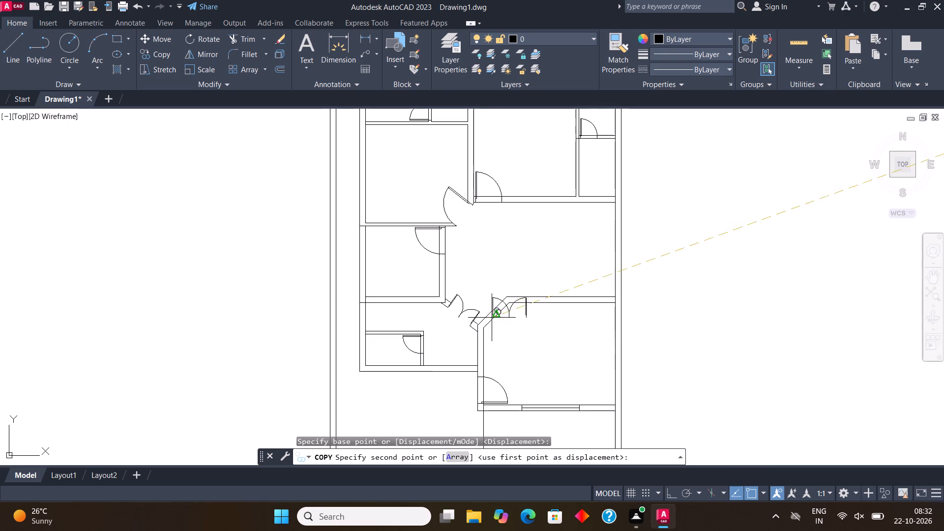
{"action": "scroll", "coordinate": [419, 384], "scroll_direction": "up", "scroll_amount": 4}
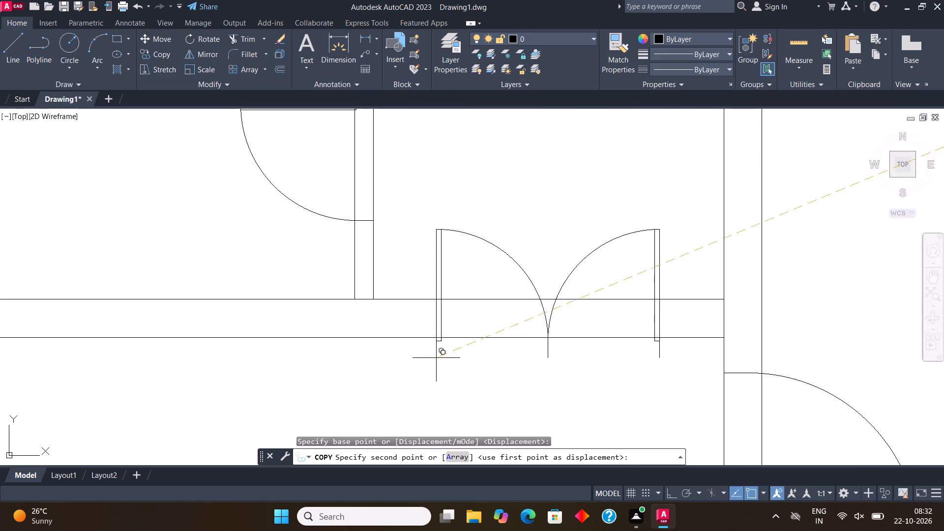
{"action": "left_click", "coordinate": [429, 338]}
{"action": "scroll", "coordinate": [446, 406], "scroll_direction": "down", "scroll_amount": 3}
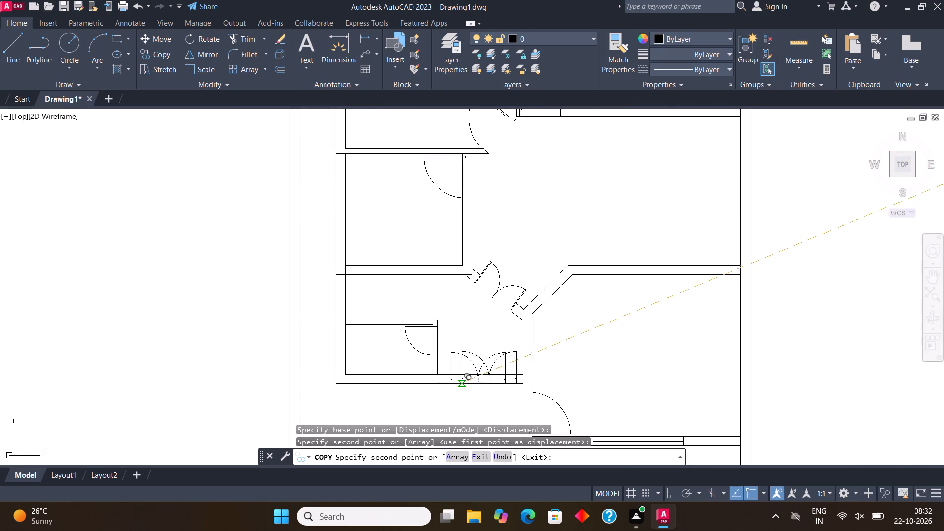
{"action": "scroll", "coordinate": [462, 383], "scroll_direction": "up", "scroll_amount": 2}
{"action": "key", "text": "Escape"}
Scale the copied double door down slightly freehand, using its left jamb's lower end as base point.
{"action": "scroll", "coordinate": [488, 370], "scroll_direction": "down", "scroll_amount": 1}
{"action": "left_click", "coordinate": [511, 354]}
{"action": "left_click", "coordinate": [462, 328]}
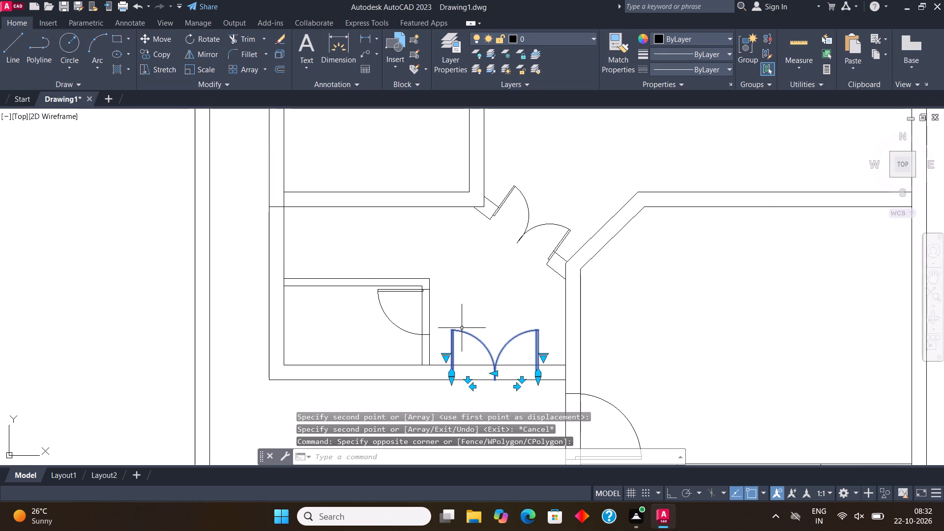
{"action": "left_click", "coordinate": [210, 67]}
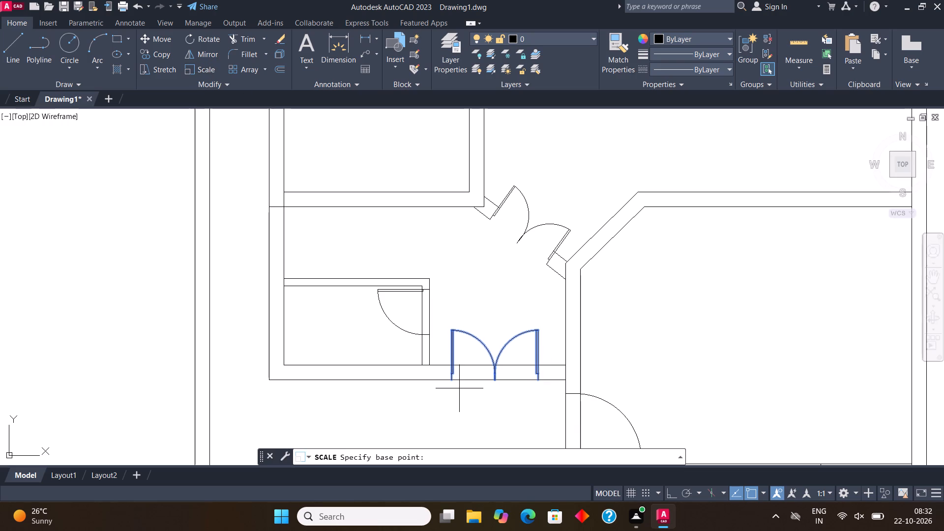
{"action": "left_click", "coordinate": [453, 383]}
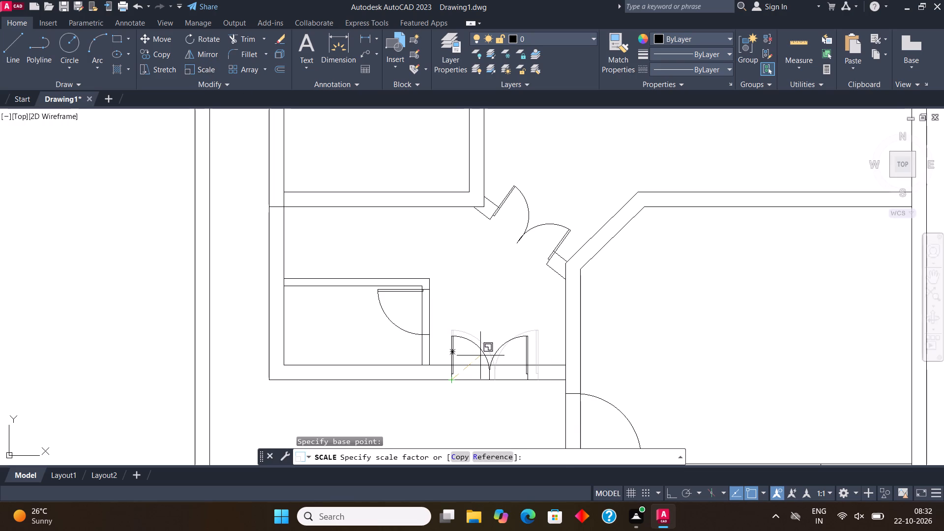
{"action": "left_click", "coordinate": [480, 355]}
Move the double door slightly right along the bottom wall toward the neighbouring room's vertical wall.
{"action": "middle_click_drag", "start_coordinate": [519, 338], "coordinate": [516, 285]}
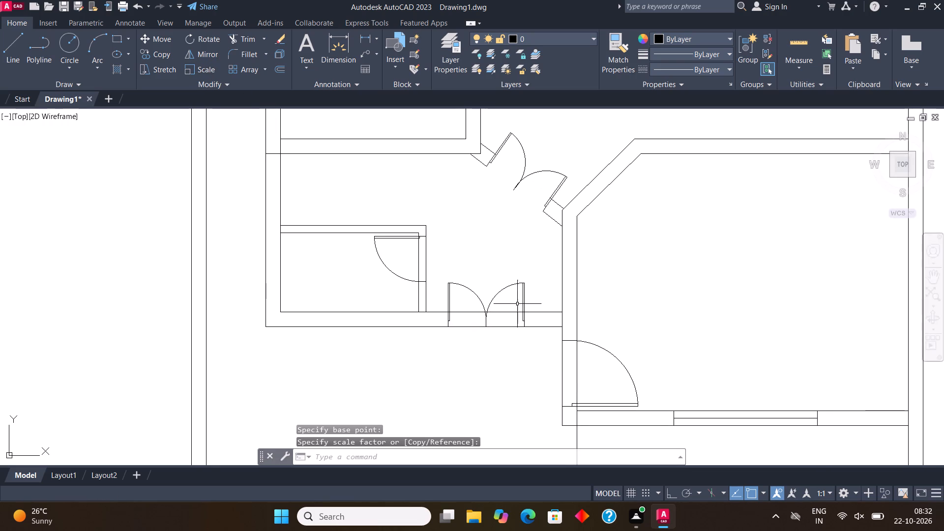
{"action": "scroll", "coordinate": [500, 303], "scroll_direction": "up", "scroll_amount": 2}
{"action": "left_click", "coordinate": [501, 303]}
{"action": "left_click", "coordinate": [392, 263]}
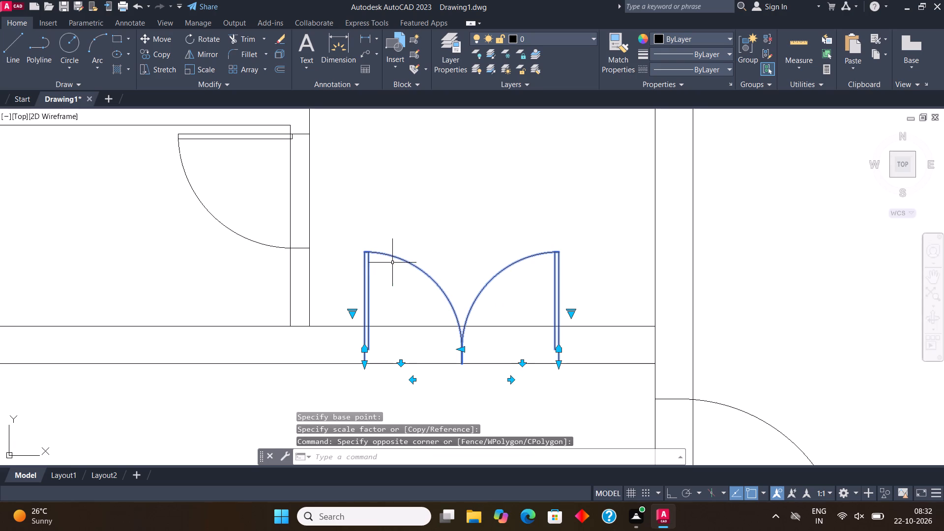
{"action": "left_click", "coordinate": [162, 37]}
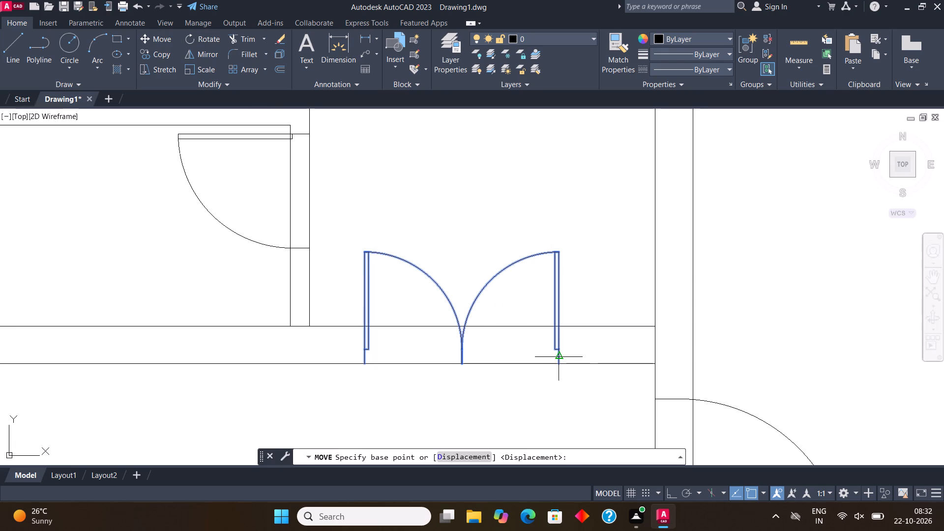
{"action": "left_click", "coordinate": [558, 362]}
{"action": "left_click", "coordinate": [586, 361]}
{"action": "key", "text": "Escape"}
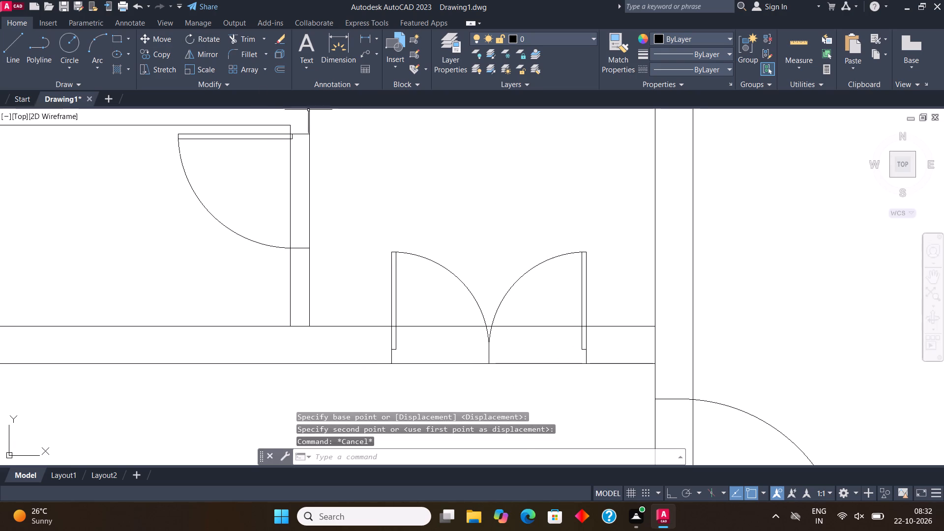
Trim both bottom wall lines between the double door's outer jambs, including the short remnant between the swing arcs.
{"action": "left_click", "coordinate": [249, 42]}
{"action": "left_click_drag", "start_coordinate": [426, 318], "coordinate": [445, 408]}
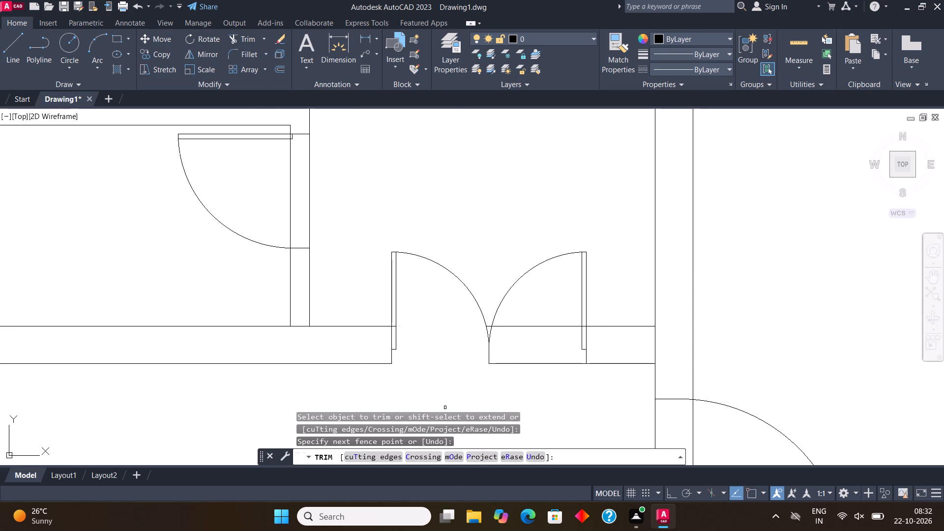
{"action": "left_click_drag", "start_coordinate": [524, 321], "coordinate": [535, 393]}
{"action": "scroll", "coordinate": [485, 331], "scroll_direction": "up", "scroll_amount": 4}
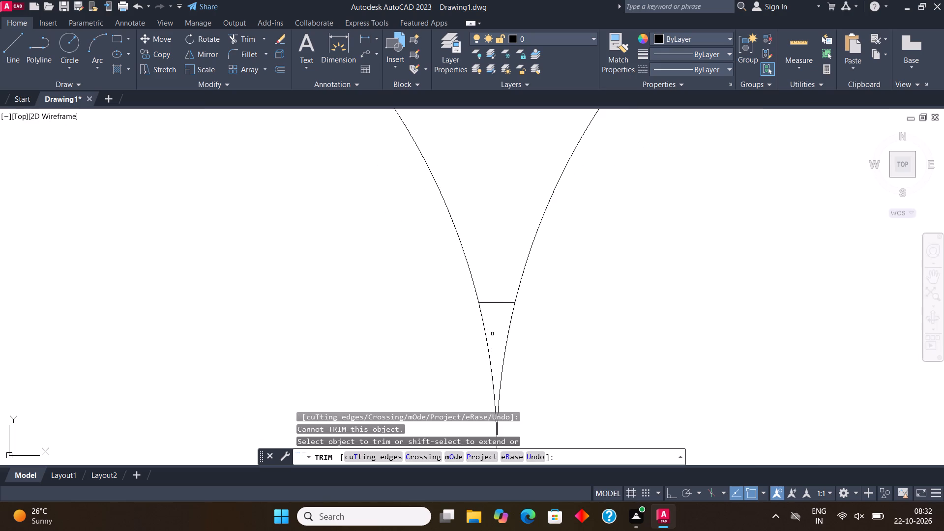
{"action": "left_click_drag", "start_coordinate": [494, 334], "coordinate": [498, 267]}
{"action": "scroll", "coordinate": [491, 255], "scroll_direction": "down", "scroll_amount": 5}
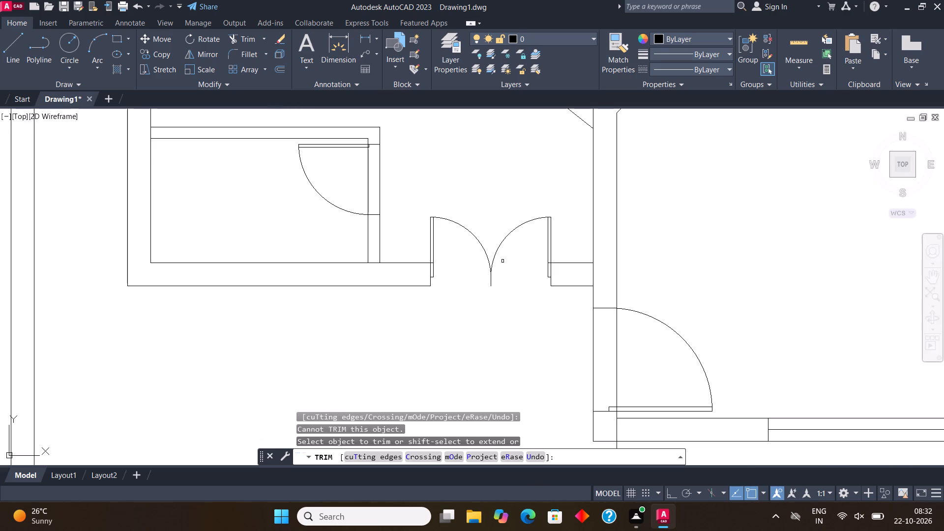
Trim both vertical wall lines across the single door opening at the lower right room's bottom left corner.
{"action": "scroll", "coordinate": [506, 271], "scroll_direction": "down", "scroll_amount": 3}
{"action": "scroll", "coordinate": [528, 298], "scroll_direction": "up", "scroll_amount": 3}
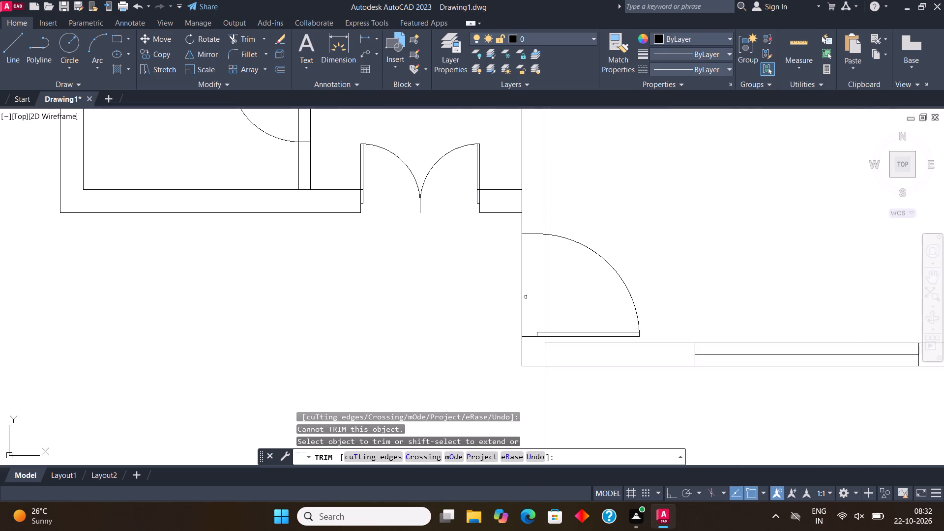
{"action": "left_click", "coordinate": [544, 287]}
{"action": "left_click_drag", "start_coordinate": [556, 287], "coordinate": [550, 288]}
{"action": "left_click_drag", "start_coordinate": [530, 287], "coordinate": [502, 287]}
{"action": "left_click_drag", "start_coordinate": [507, 289], "coordinate": [539, 287]}
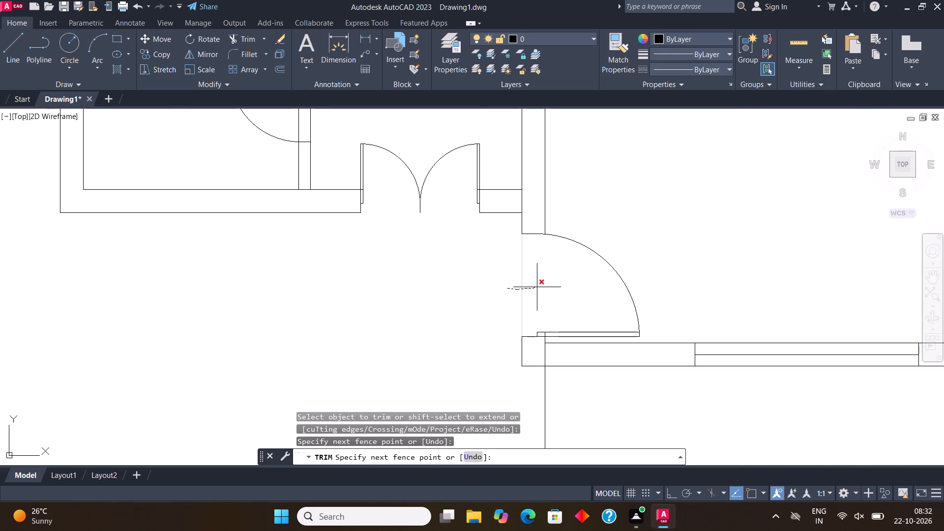
{"action": "left_click_drag", "start_coordinate": [539, 287], "coordinate": [540, 287]}
Trim the wall lines across the door openings of the small lower left room and the middle left room.
{"action": "scroll", "coordinate": [513, 332], "scroll_direction": "down", "scroll_amount": 2}
{"action": "scroll", "coordinate": [419, 239], "scroll_direction": "up", "scroll_amount": 2}
{"action": "left_click_drag", "start_coordinate": [424, 249], "coordinate": [473, 247]}
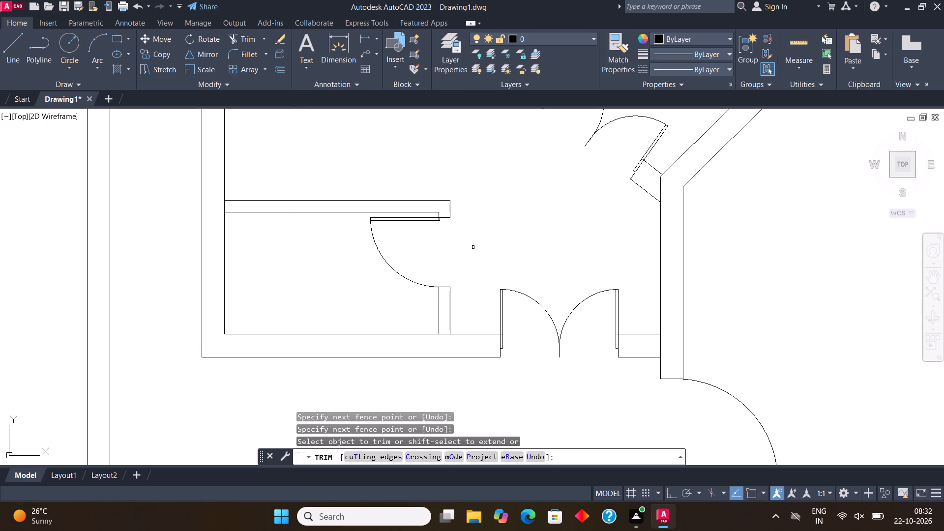
{"action": "scroll", "coordinate": [492, 285], "scroll_direction": "down", "scroll_amount": 3}
{"action": "scroll", "coordinate": [504, 179], "scroll_direction": "up", "scroll_amount": 3}
{"action": "left_click_drag", "start_coordinate": [504, 179], "coordinate": [563, 195]}
Trim the wall lines across the single door openings of the upper middle room, small upper left room and narrow right-hand room.
{"action": "scroll", "coordinate": [480, 408], "scroll_direction": "down", "scroll_amount": 6}
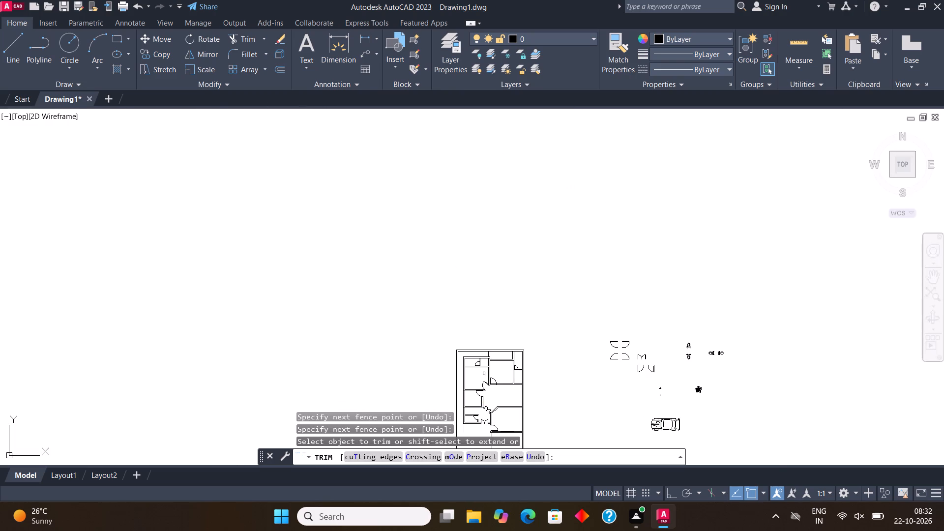
{"action": "scroll", "coordinate": [488, 387], "scroll_direction": "up", "scroll_amount": 5}
{"action": "left_click_drag", "start_coordinate": [499, 353], "coordinate": [501, 392]}
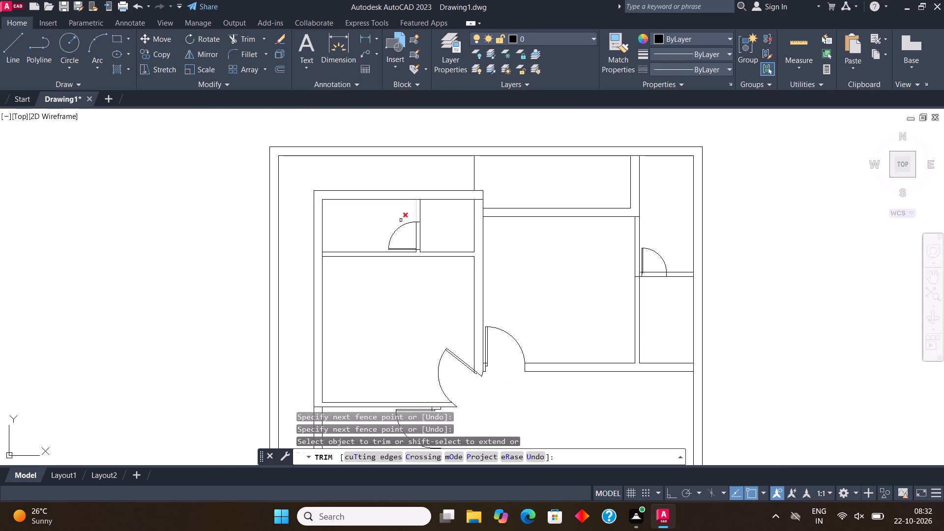
{"action": "left_click_drag", "start_coordinate": [413, 237], "coordinate": [435, 234]}
{"action": "left_click_drag", "start_coordinate": [649, 268], "coordinate": [656, 297]}
{"action": "scroll", "coordinate": [533, 267], "scroll_direction": "down", "scroll_amount": 2}
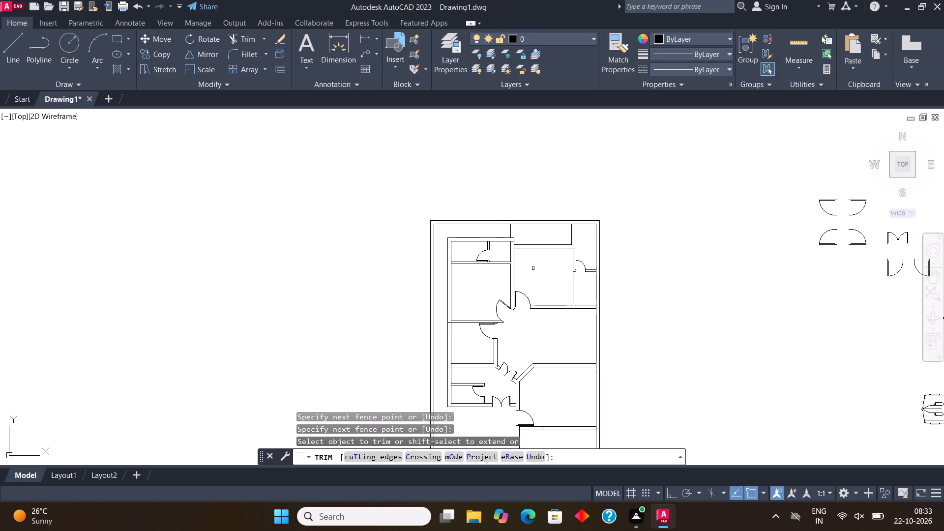
{"action": "middle_click_drag", "start_coordinate": [525, 339], "coordinate": [505, 292]}
{"action": "middle_click_drag", "start_coordinate": [521, 367], "coordinate": [530, 336]}
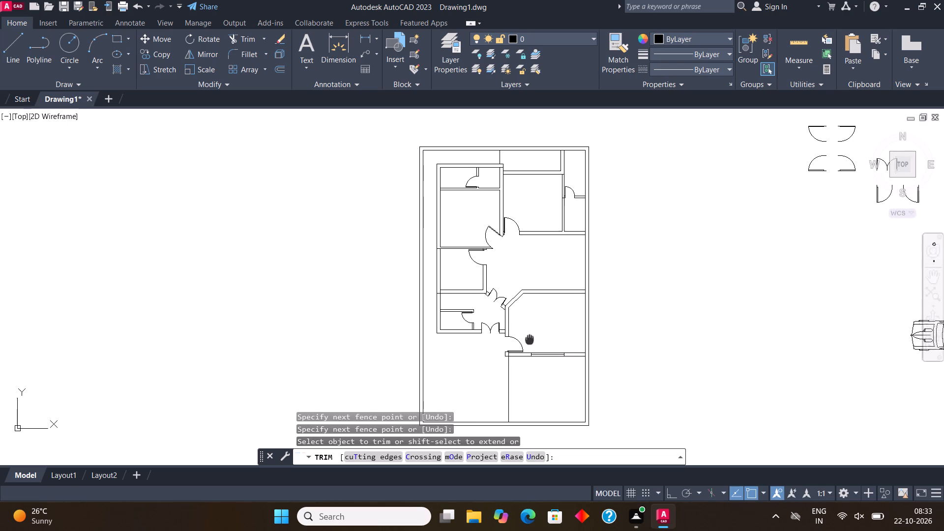
{"action": "middle_click_drag", "start_coordinate": [530, 336], "coordinate": [530, 336]}
{"action": "key", "text": "Escape"}
Draw a rectangle in the middle of the open area below the windowed wall at the plan's lower right.
{"action": "middle_click_drag", "start_coordinate": [485, 322], "coordinate": [428, 274]}
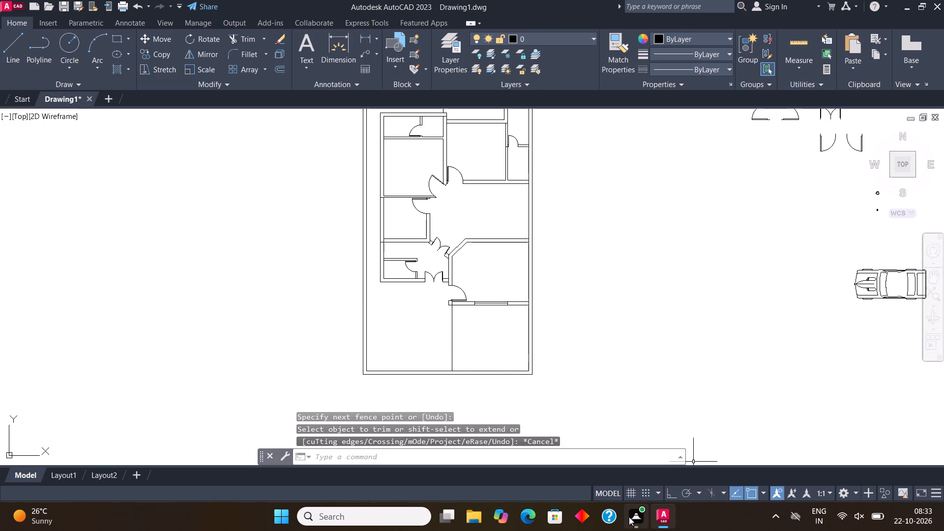
{"action": "middle_click", "coordinate": [507, 348]}
{"action": "scroll", "coordinate": [499, 349], "scroll_direction": "up", "scroll_amount": 2}
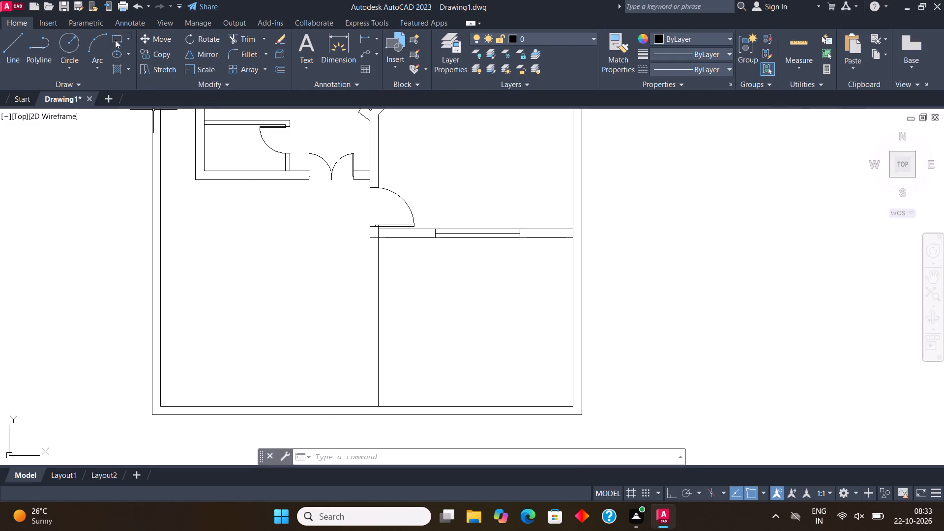
{"action": "left_click", "coordinate": [118, 40]}
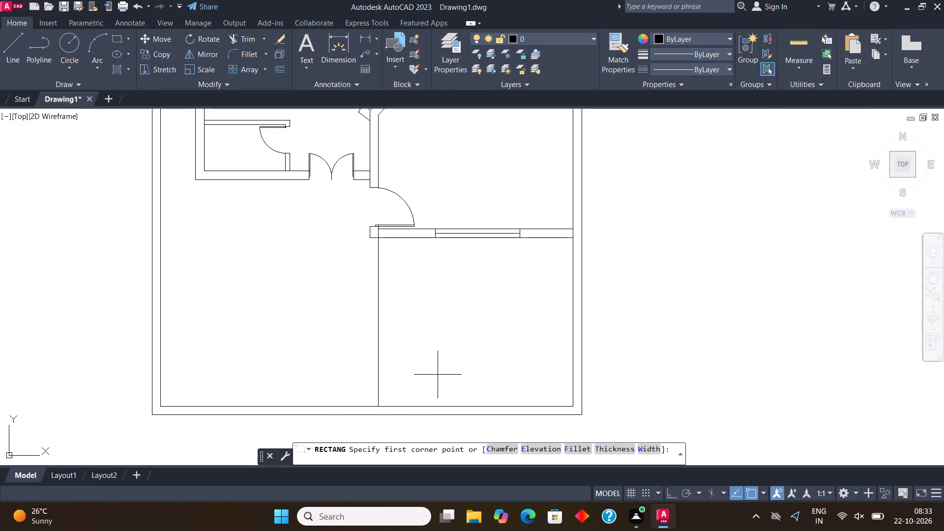
{"action": "left_click", "coordinate": [416, 285]}
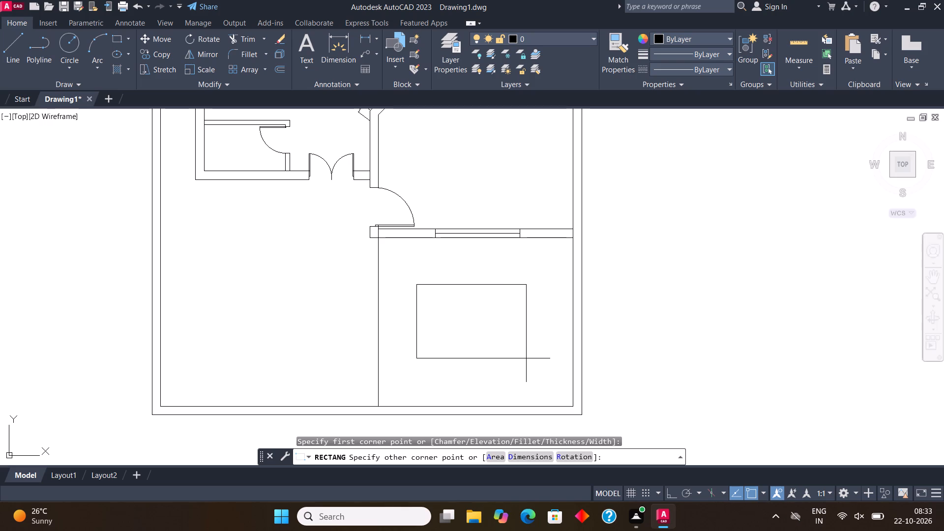
{"action": "left_click", "coordinate": [527, 357]}
Draw a Start, End, Direction arc across the rectangle's upper left corner, ending on its two adjacent edges.
{"action": "scroll", "coordinate": [435, 302], "scroll_direction": "up", "scroll_amount": 2}
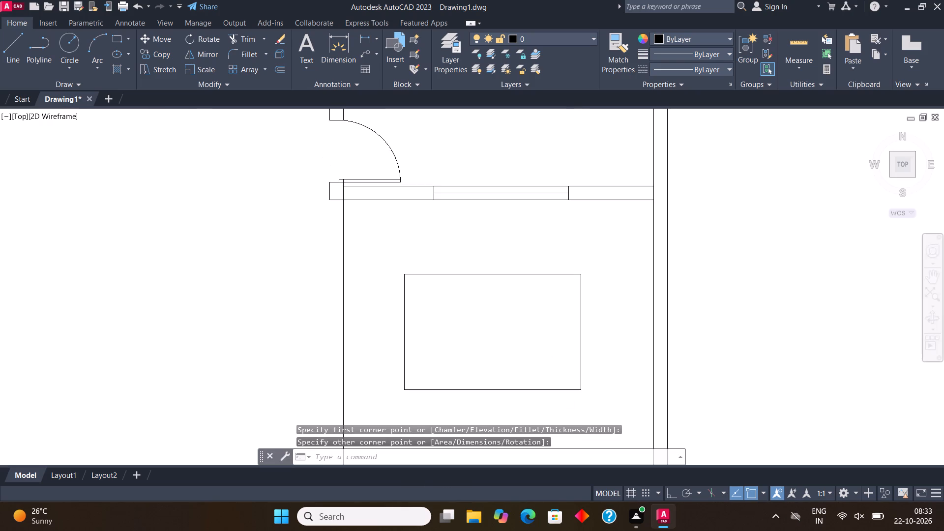
{"action": "left_click", "coordinate": [100, 64]}
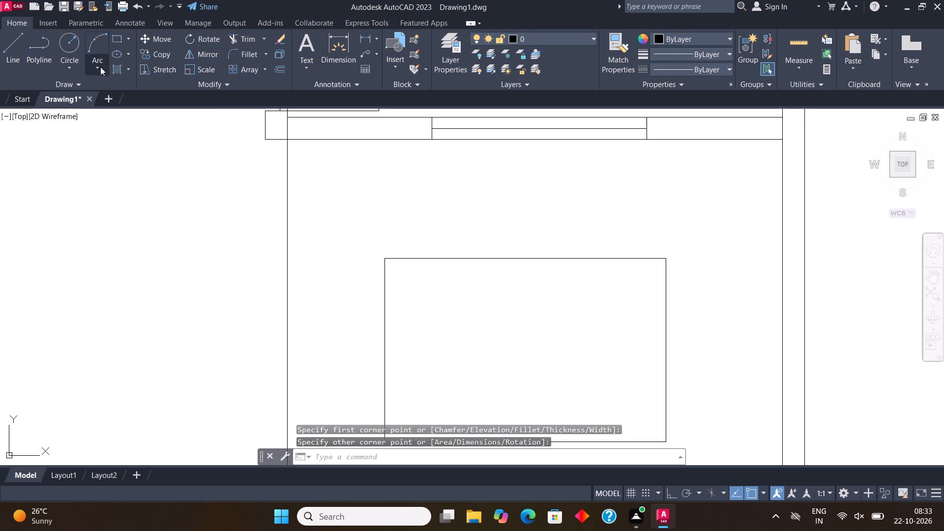
{"action": "left_click", "coordinate": [153, 213]}
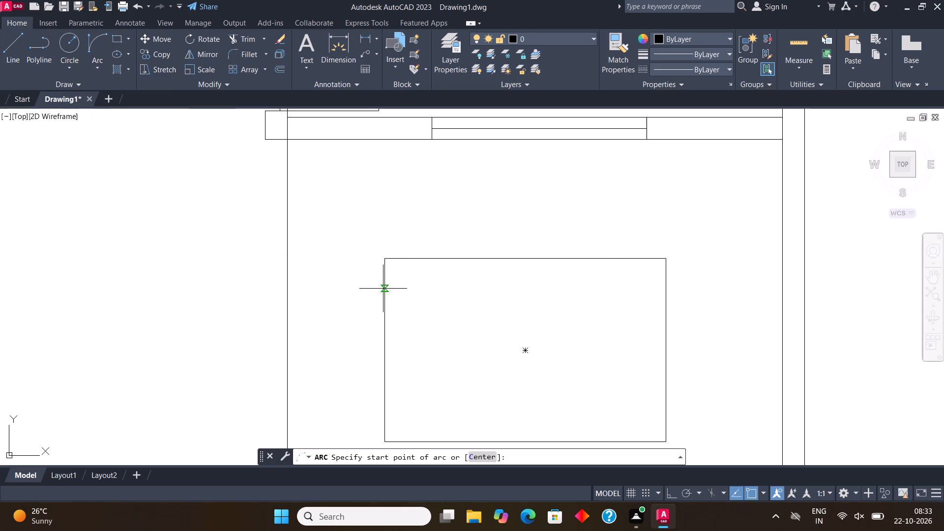
{"action": "left_click", "coordinate": [384, 291]}
{"action": "left_click", "coordinate": [424, 259]}
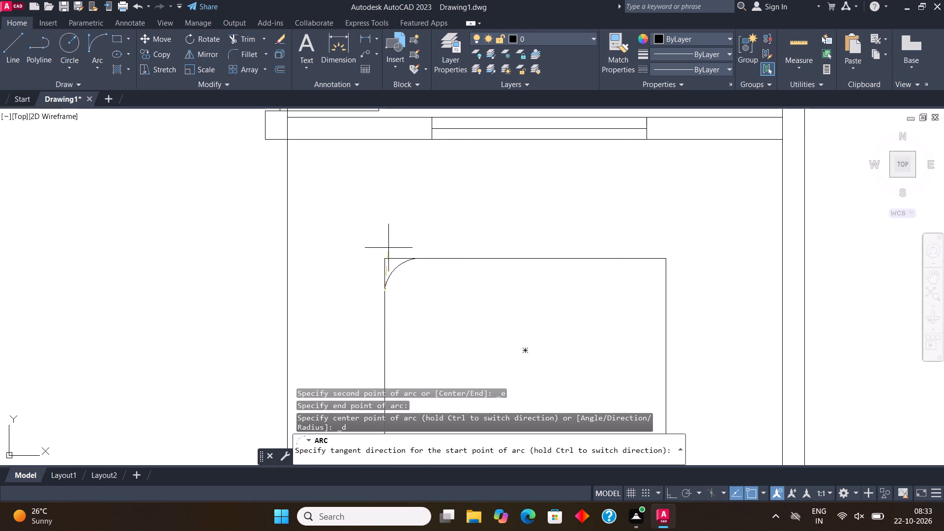
{"action": "left_click", "coordinate": [389, 248]}
Mirror the corner arc to the rectangle's upper right corner about its vertical centreline with Ortho on, keeping the source.
{"action": "scroll", "coordinate": [413, 272], "scroll_direction": "up", "scroll_amount": 4}
{"action": "scroll", "coordinate": [347, 264], "scroll_direction": "down", "scroll_amount": 4}
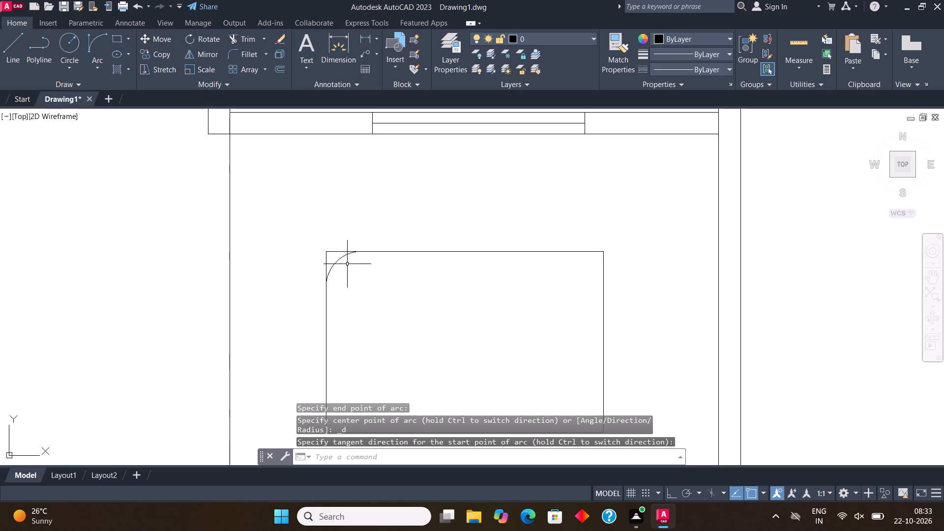
{"action": "middle_click_drag", "start_coordinate": [349, 266], "coordinate": [313, 175]}
{"action": "left_click", "coordinate": [302, 168]}
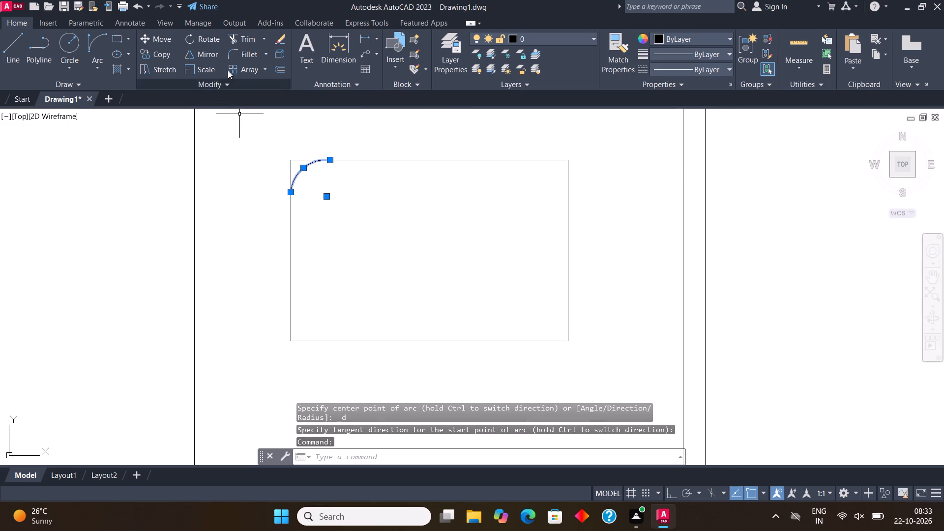
{"action": "left_click", "coordinate": [210, 52]}
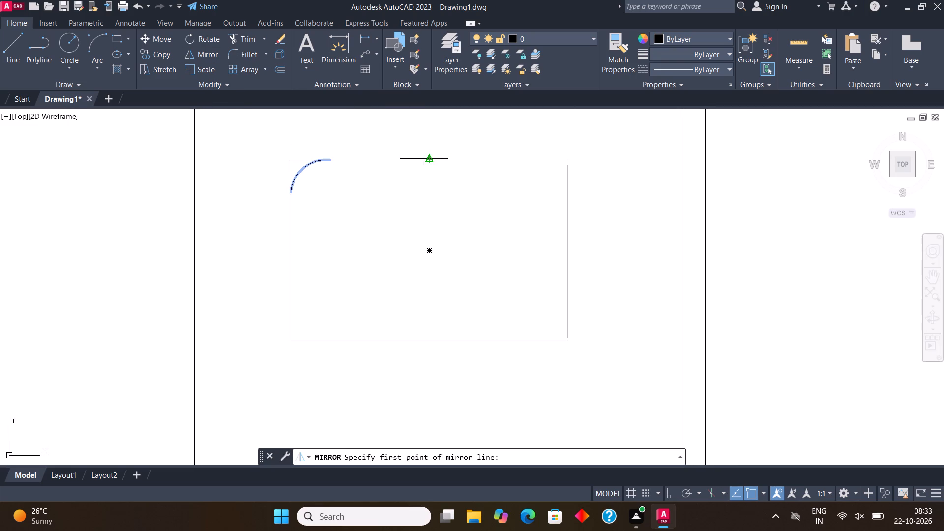
{"action": "left_click", "coordinate": [427, 160]}
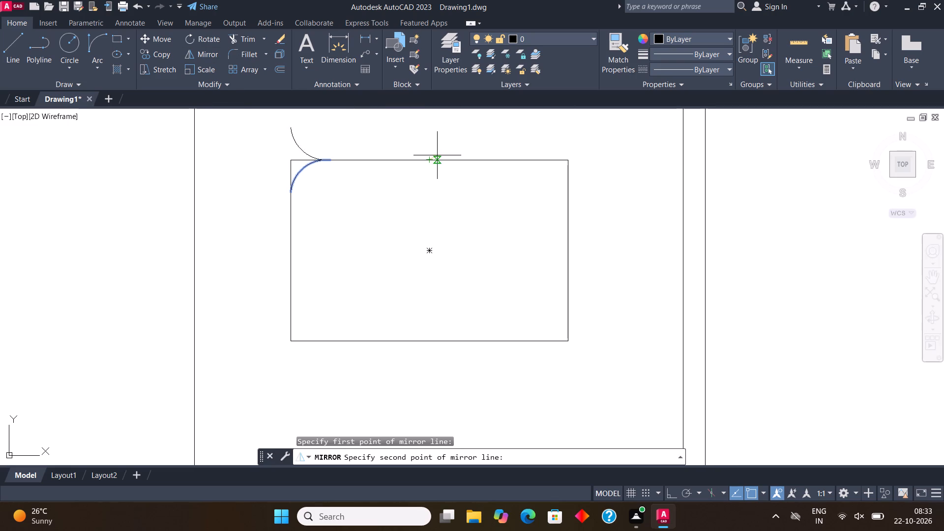
{"action": "key", "text": "F8"}
{"action": "left_click", "coordinate": [416, 141]}
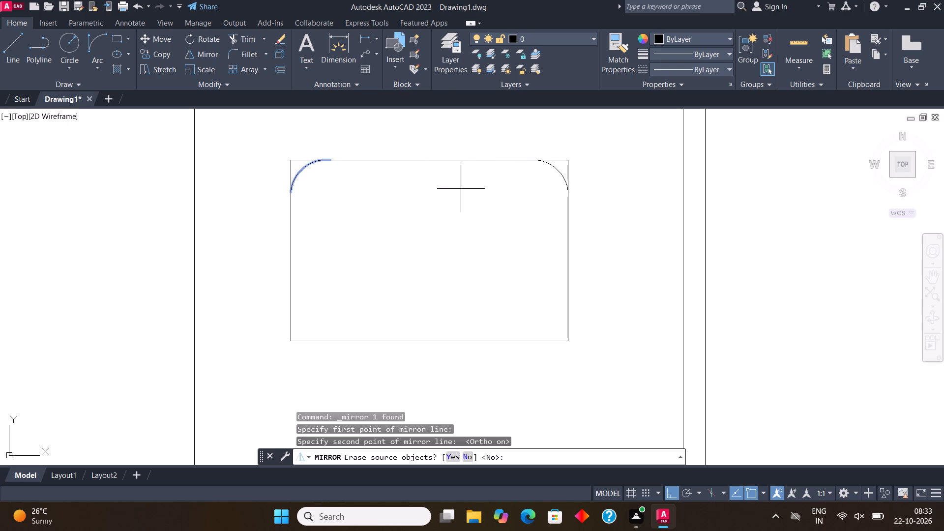
{"action": "left_click", "coordinate": [467, 451]}
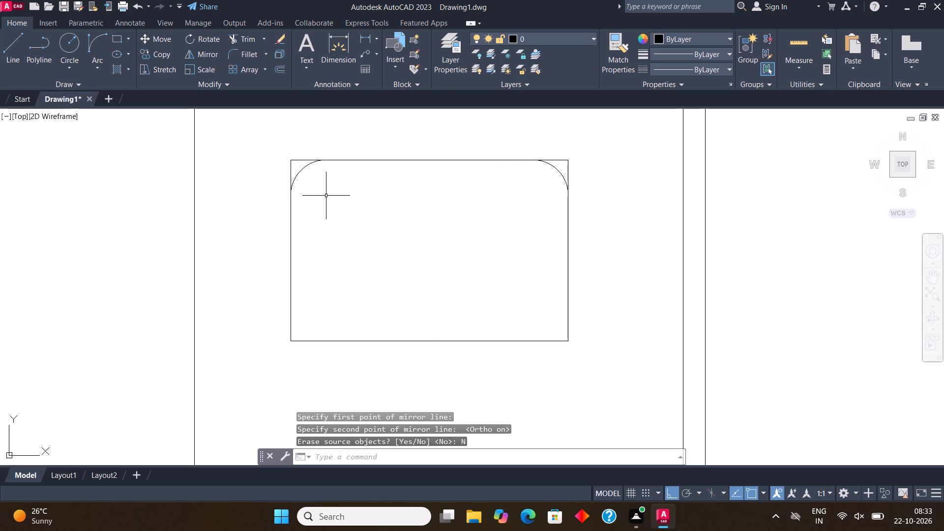
Mirror both upper corner arcs to the rectangle's lower corners about its horizontal centreline, keeping the source arcs.
{"action": "left_click", "coordinate": [300, 173]}
{"action": "left_click", "coordinate": [205, 53]}
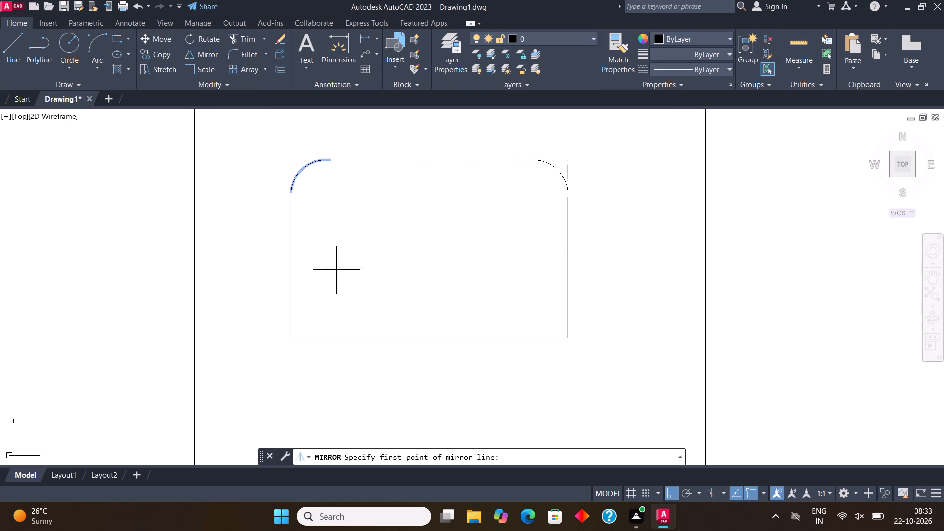
{"action": "left_click", "coordinate": [288, 252]}
{"action": "left_click", "coordinate": [268, 240]}
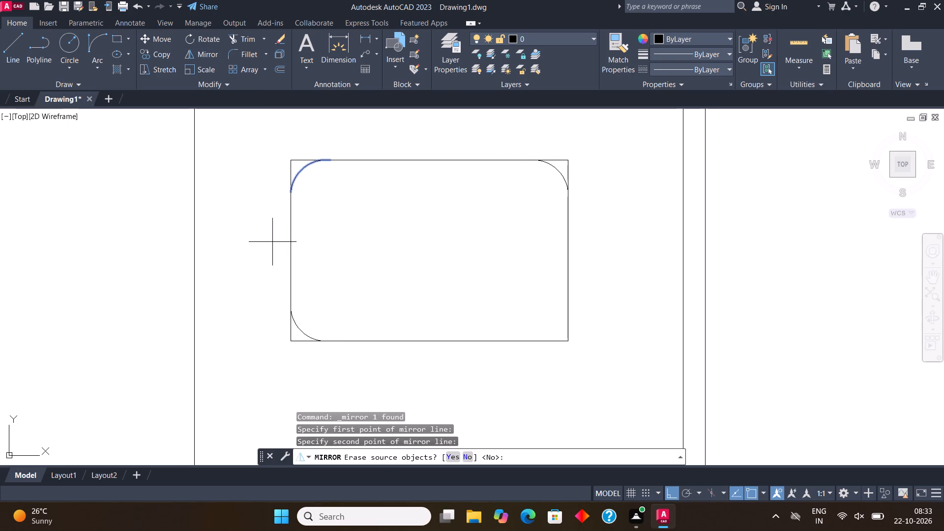
{"action": "left_click", "coordinate": [466, 451]}
{"action": "left_click", "coordinate": [471, 457]}
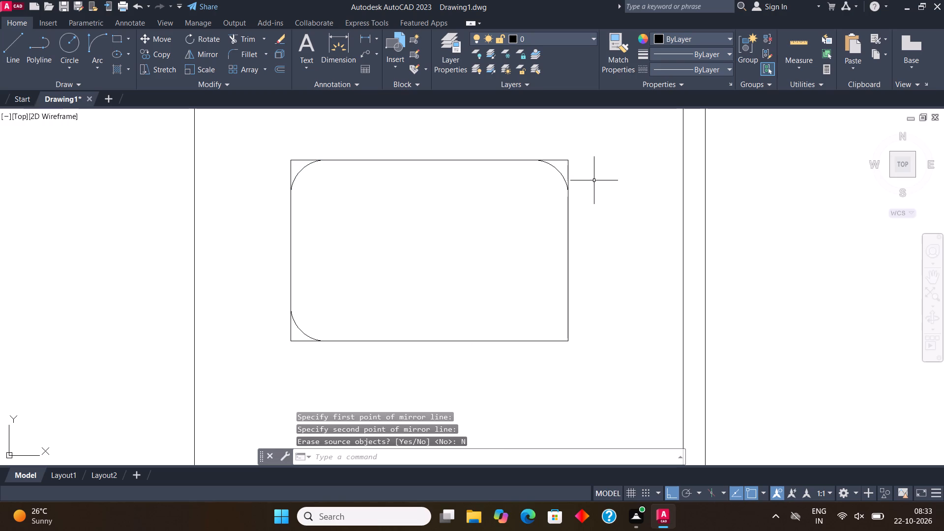
{"action": "left_click", "coordinate": [555, 169]}
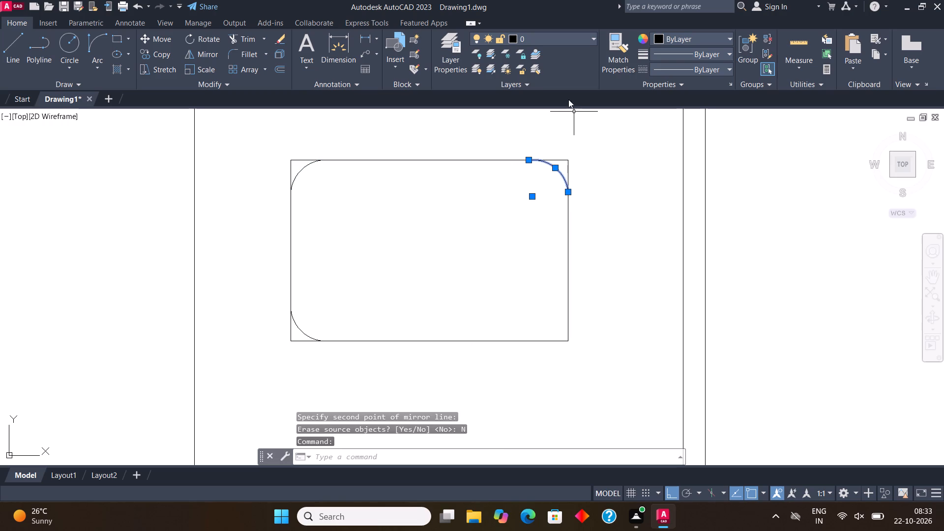
{"action": "left_click", "coordinate": [201, 51]}
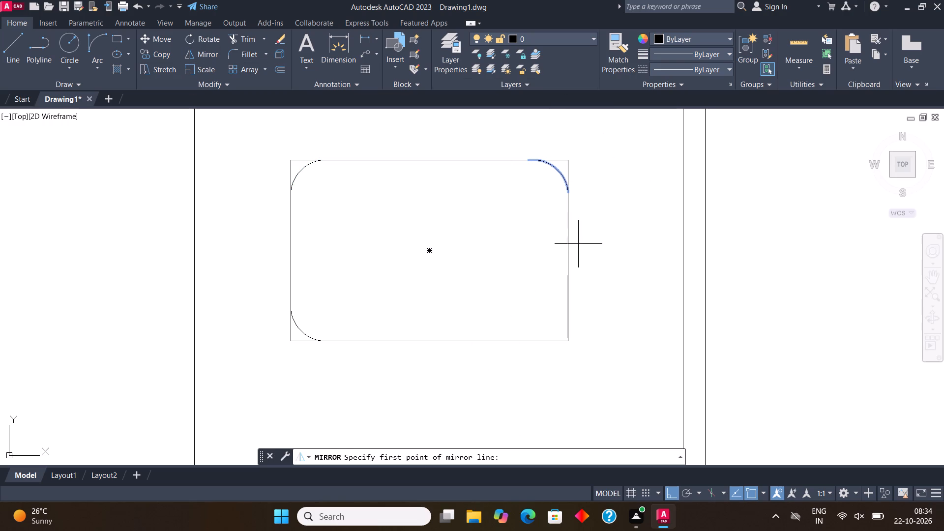
{"action": "left_click", "coordinate": [568, 250]}
{"action": "left_click", "coordinate": [596, 265]}
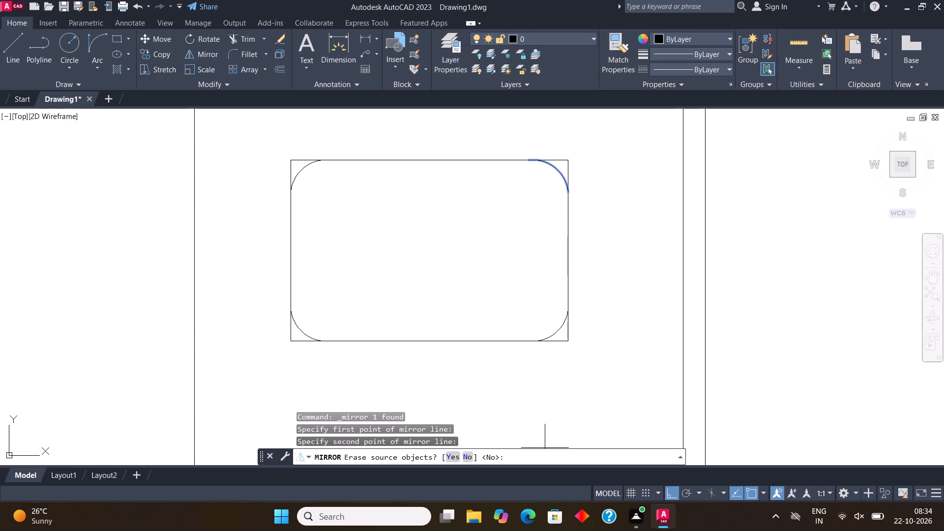
{"action": "left_click", "coordinate": [464, 455]}
Trim the four square corners of the rectangle outside the arcs, leaving a rounded outline.
{"action": "left_click", "coordinate": [248, 40]}
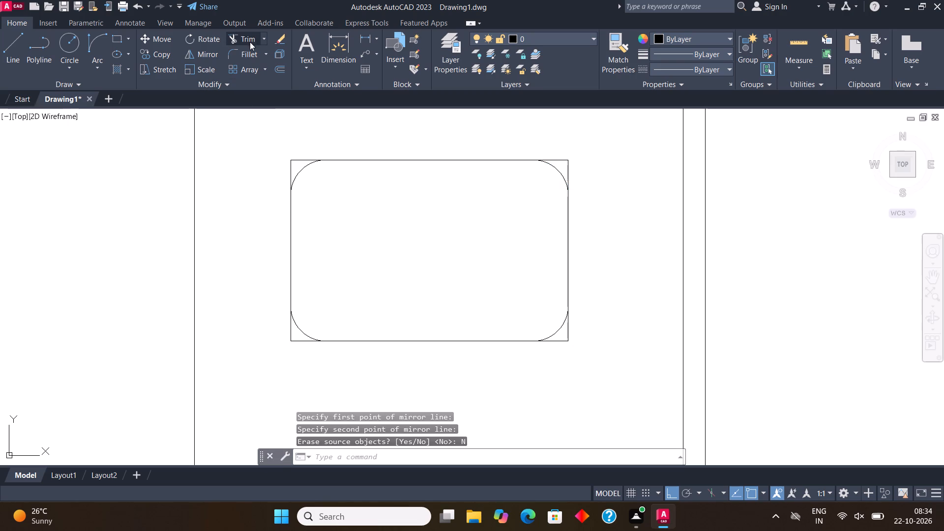
{"action": "left_click_drag", "start_coordinate": [281, 183], "coordinate": [317, 146]}
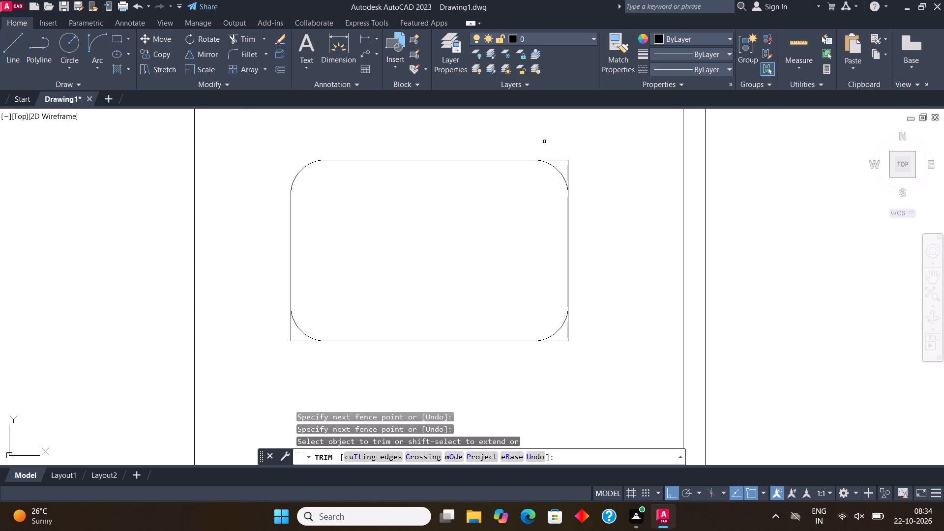
{"action": "left_click_drag", "start_coordinate": [544, 156], "coordinate": [589, 194]}
{"action": "left_click_drag", "start_coordinate": [553, 357], "coordinate": [585, 313]}
{"action": "left_click_drag", "start_coordinate": [276, 317], "coordinate": [329, 369]}
{"action": "scroll", "coordinate": [491, 355], "scroll_direction": "down", "scroll_amount": 1}
{"action": "key", "text": "Escape"}
Hatch the inside of the rounded rectangle with the CROSS pattern.
{"action": "middle_click_drag", "start_coordinate": [462, 276], "coordinate": [455, 303]}
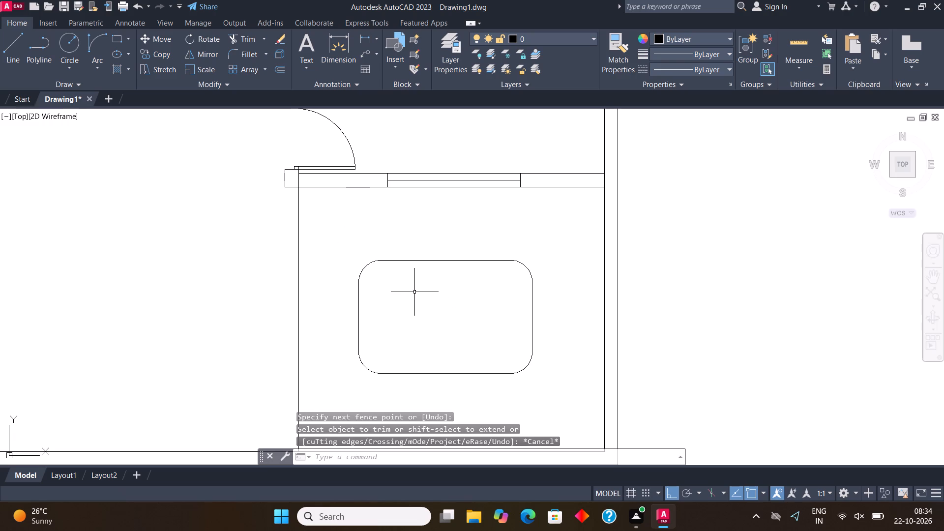
{"action": "key", "text": "h"}
{"action": "key", "text": "Return"}
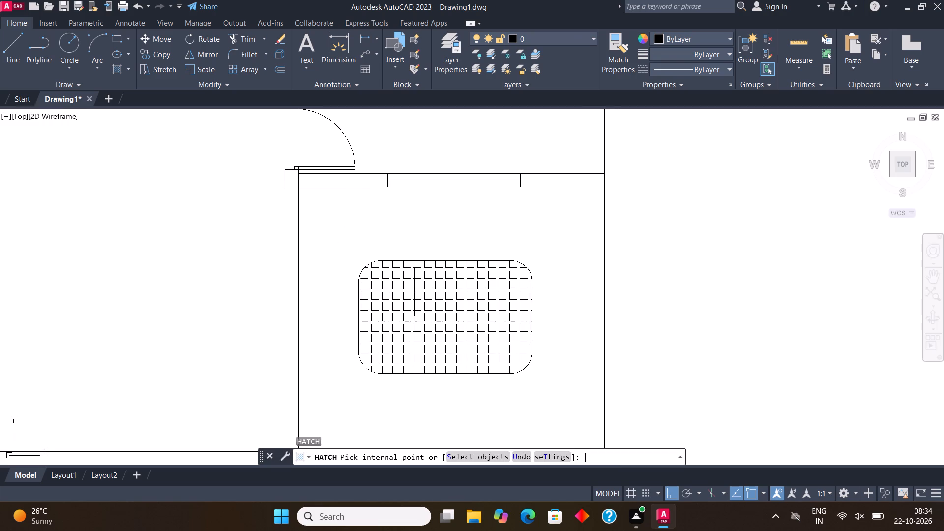
{"action": "left_click", "coordinate": [284, 40]}
{"action": "left_click", "coordinate": [278, 40]}
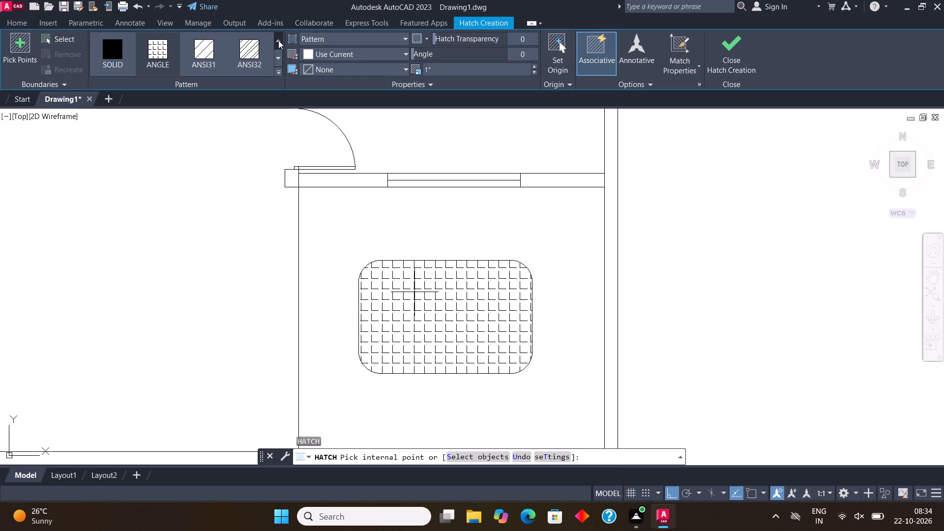
{"action": "left_click", "coordinate": [278, 54]}
{"action": "left_click", "coordinate": [278, 55]}
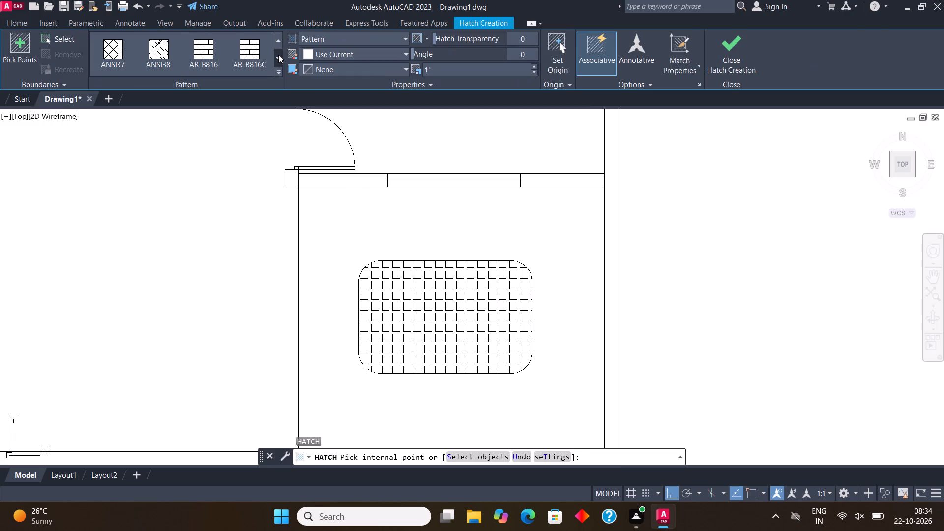
{"action": "left_click", "coordinate": [278, 55]}
{"action": "left_click", "coordinate": [278, 55]}
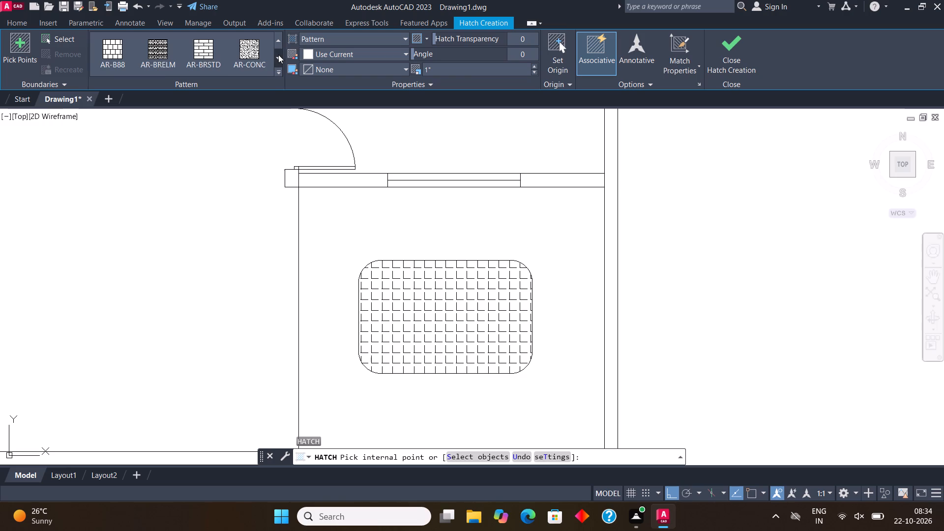
{"action": "left_click", "coordinate": [278, 55]}
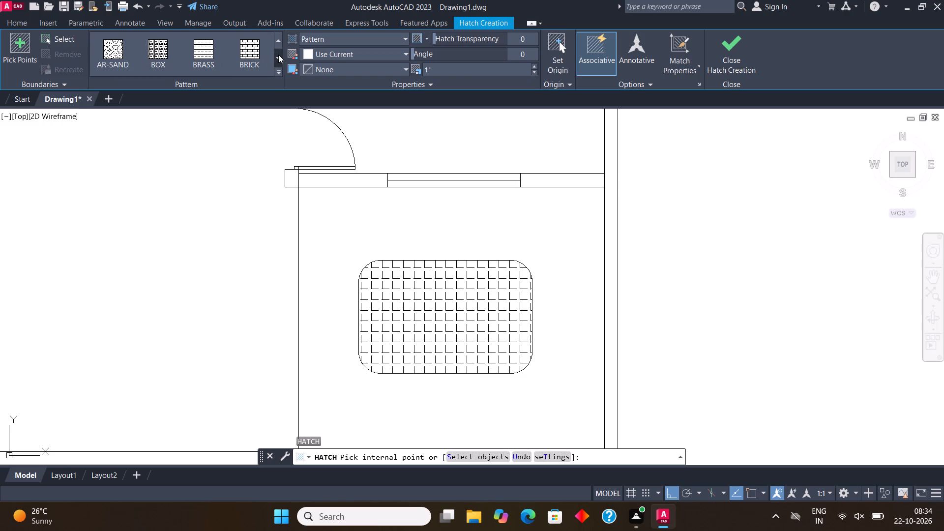
{"action": "left_click", "coordinate": [278, 55]}
{"action": "left_click", "coordinate": [256, 42]}
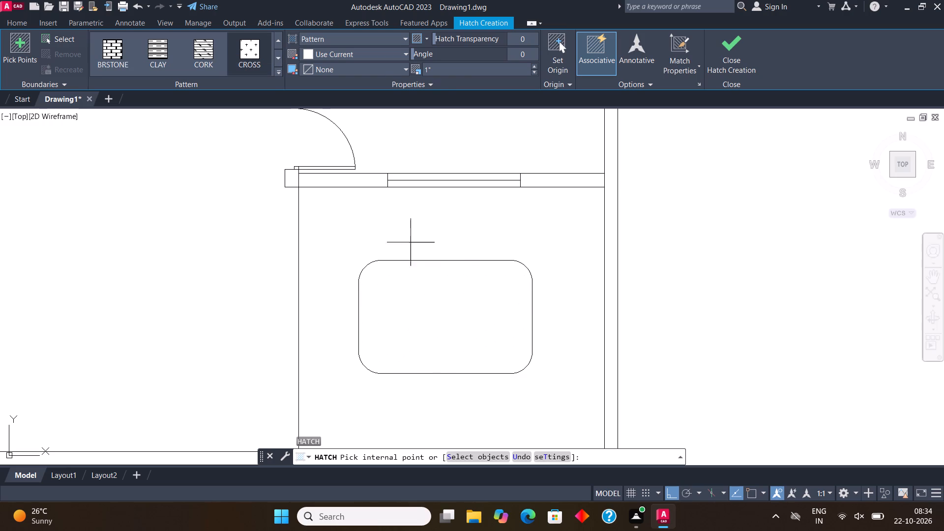
{"action": "left_click", "coordinate": [428, 294]}
{"action": "left_click", "coordinate": [740, 41]}
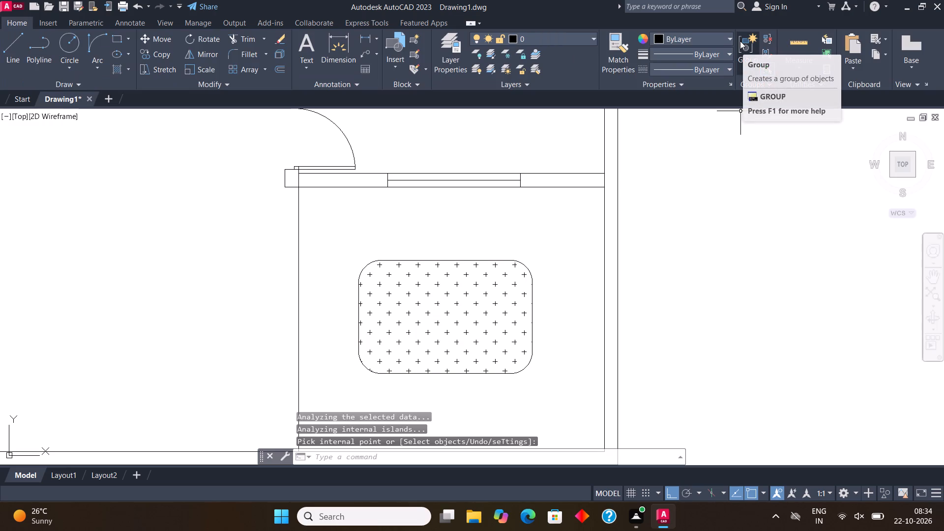
{"action": "scroll", "coordinate": [749, 56], "scroll_direction": "down", "scroll_amount": 4}
{"action": "scroll", "coordinate": [608, 335], "scroll_direction": "down", "scroll_amount": 2}
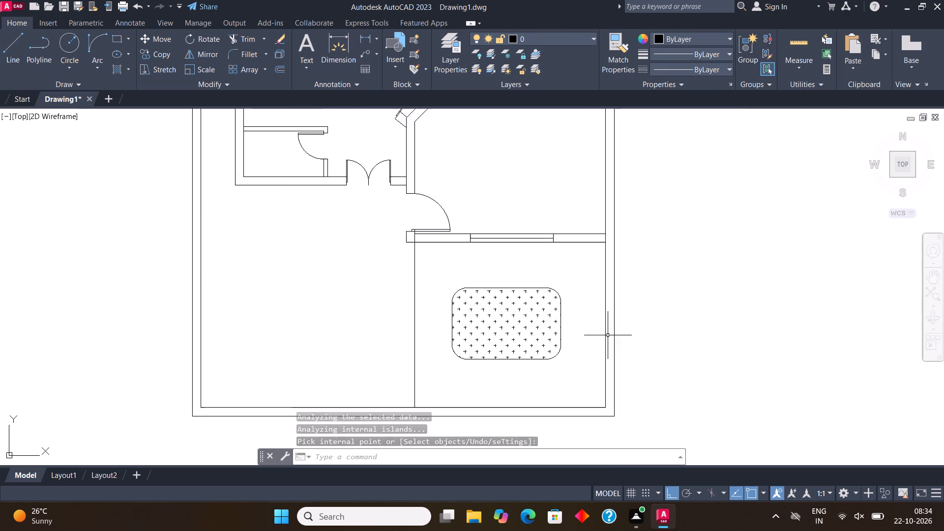
Draw three short lines across the bottom wall's thickness: one near its left corner and two just left of the vertical divider line.
{"action": "scroll", "coordinate": [608, 335], "scroll_direction": "down", "scroll_amount": 2}
{"action": "middle_click_drag", "start_coordinate": [599, 347], "coordinate": [639, 280]}
{"action": "scroll", "coordinate": [594, 286], "scroll_direction": "up", "scroll_amount": 2}
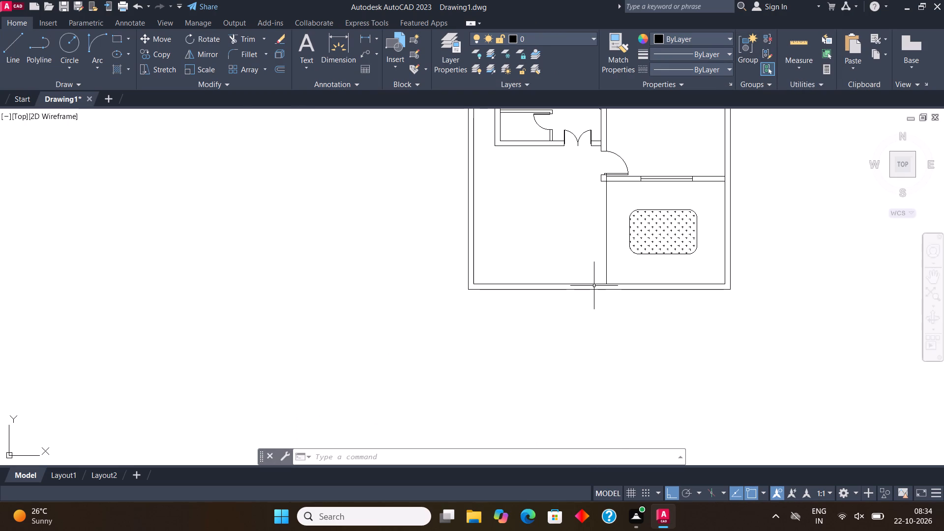
{"action": "scroll", "coordinate": [542, 285], "scroll_direction": "up", "scroll_amount": 2}
{"action": "middle_click_drag", "start_coordinate": [535, 286], "coordinate": [432, 324]}
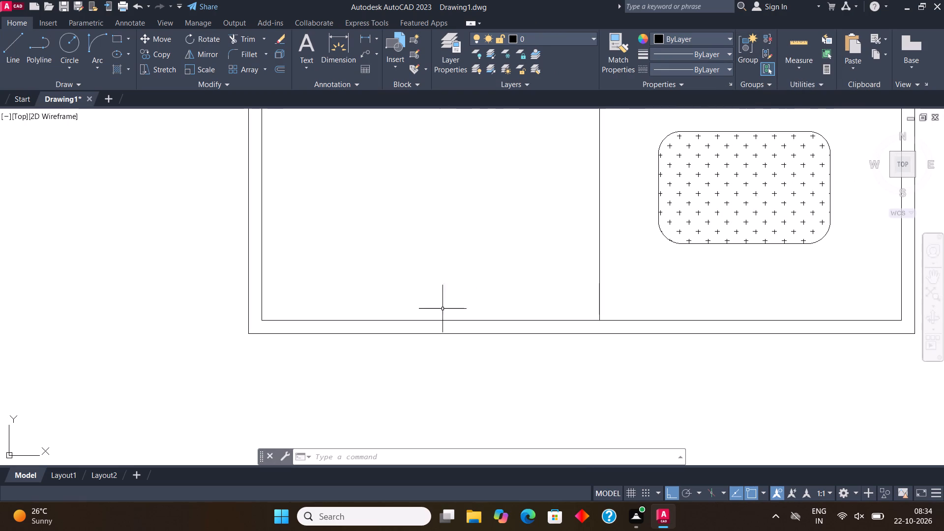
{"action": "left_click", "coordinate": [12, 38]}
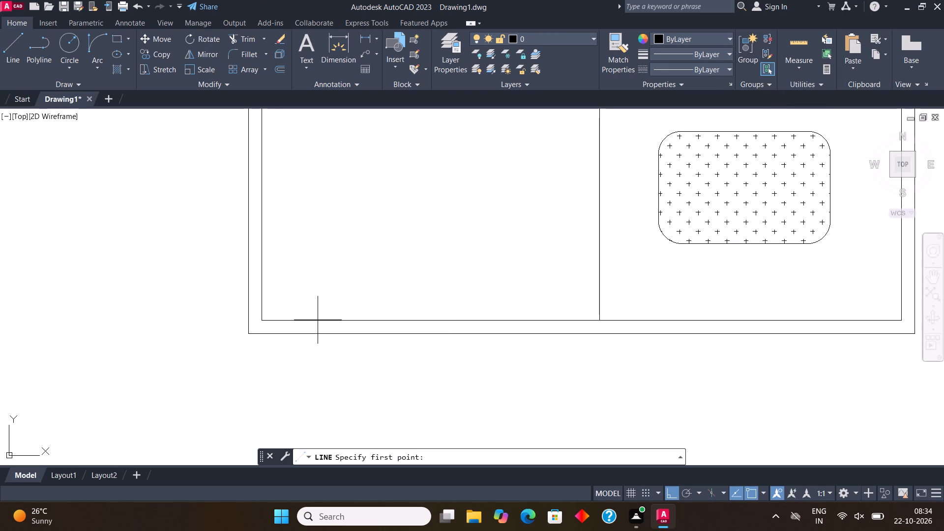
{"action": "left_click", "coordinate": [276, 320]}
{"action": "left_click", "coordinate": [276, 335]}
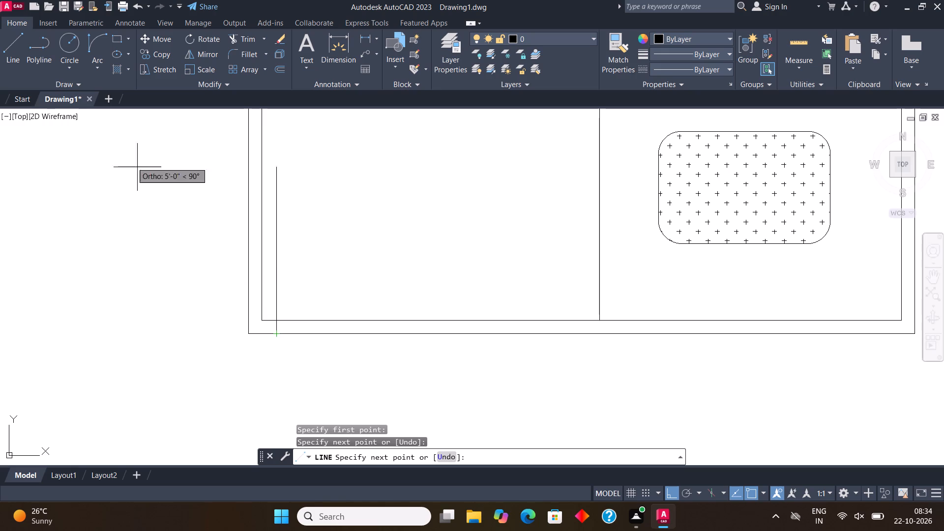
{"action": "left_click", "coordinate": [15, 44]}
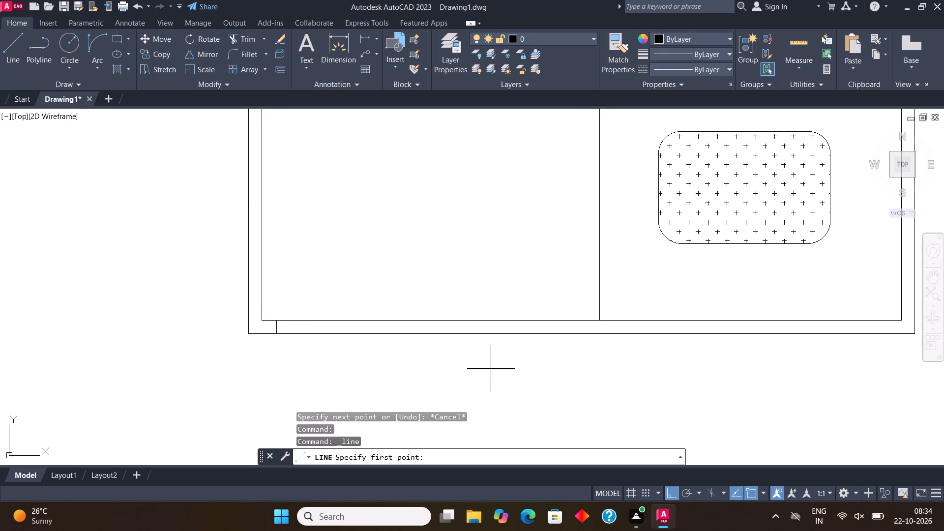
{"action": "scroll", "coordinate": [574, 337], "scroll_direction": "up", "scroll_amount": 1}
{"action": "left_click", "coordinate": [576, 311]}
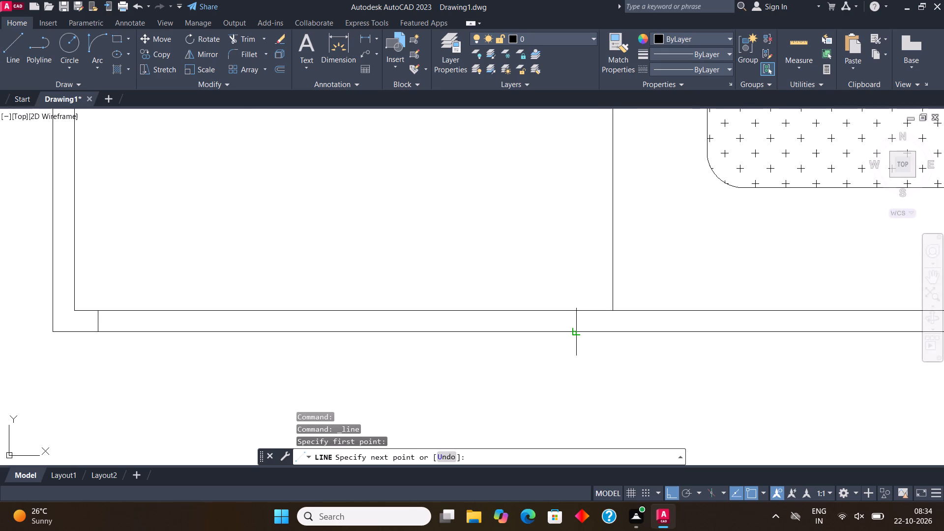
{"action": "left_click", "coordinate": [578, 330]}
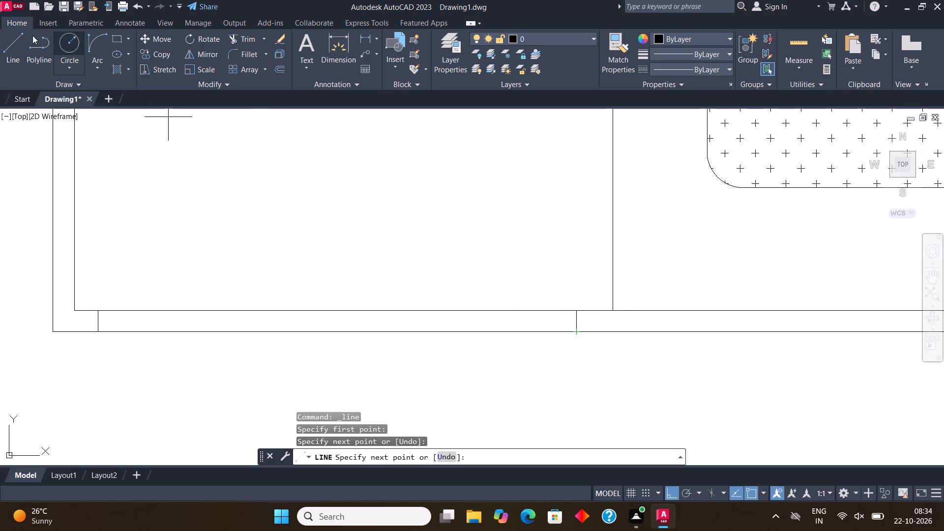
{"action": "left_click", "coordinate": [24, 40]}
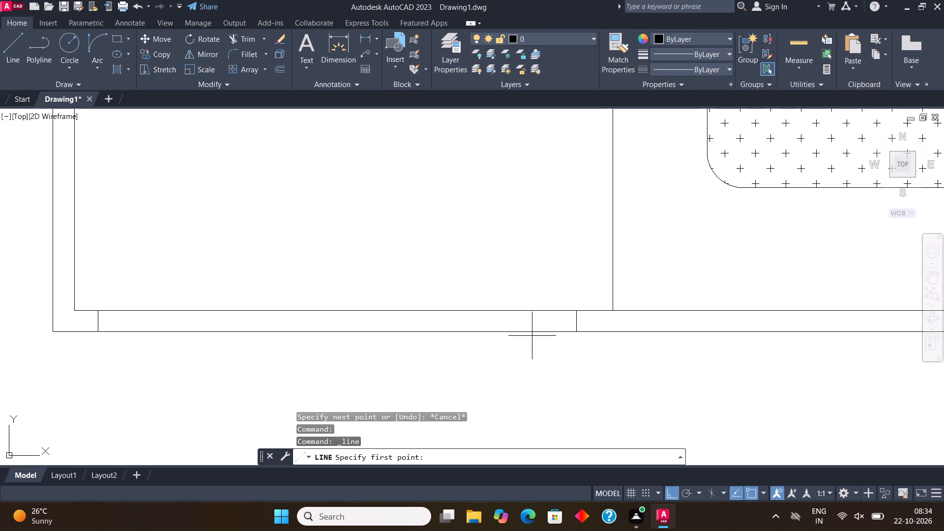
{"action": "left_click", "coordinate": [549, 308]}
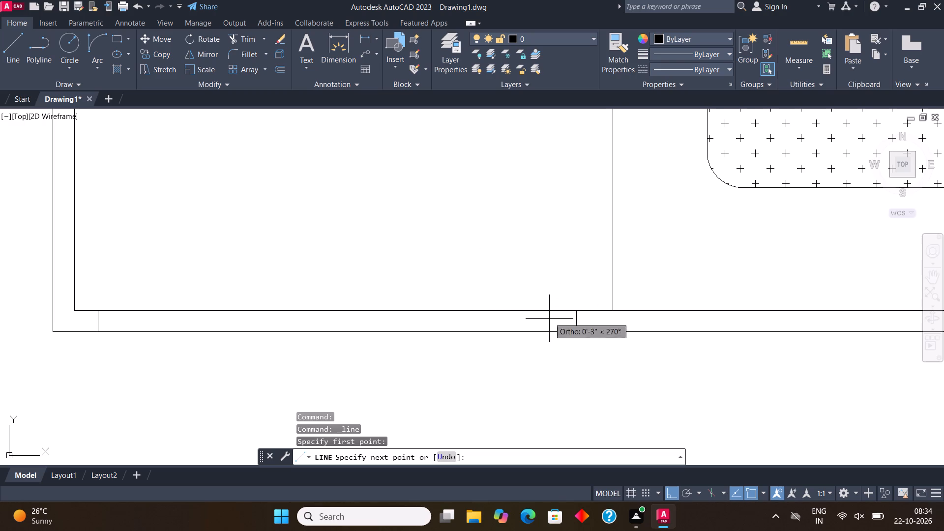
{"action": "left_click", "coordinate": [548, 331]}
{"action": "scroll", "coordinate": [548, 331], "scroll_direction": "down", "scroll_amount": 2}
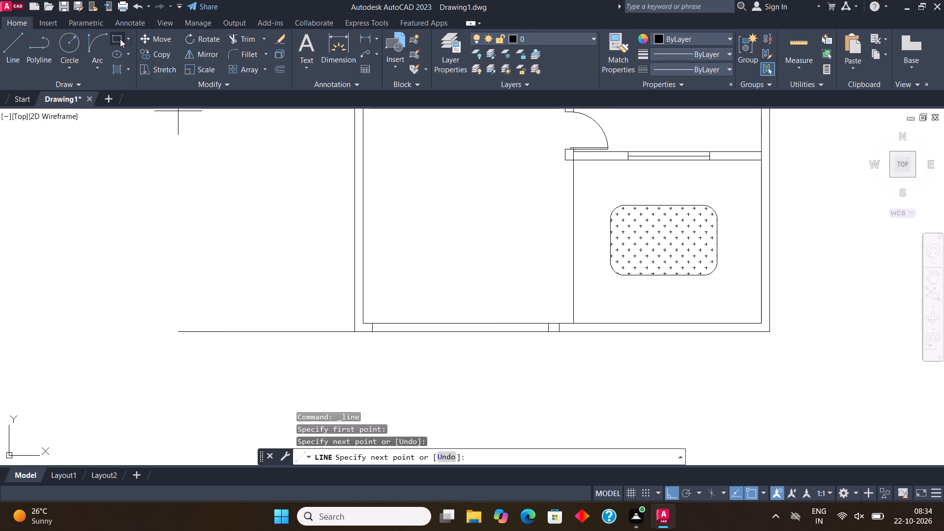
Draw a small square rectangle spanning the bottom wall's thickness, between the left corner line and the two lines near the divider.
{"action": "left_click", "coordinate": [117, 36]}
{"action": "scroll", "coordinate": [477, 321], "scroll_direction": "up", "scroll_amount": 2}
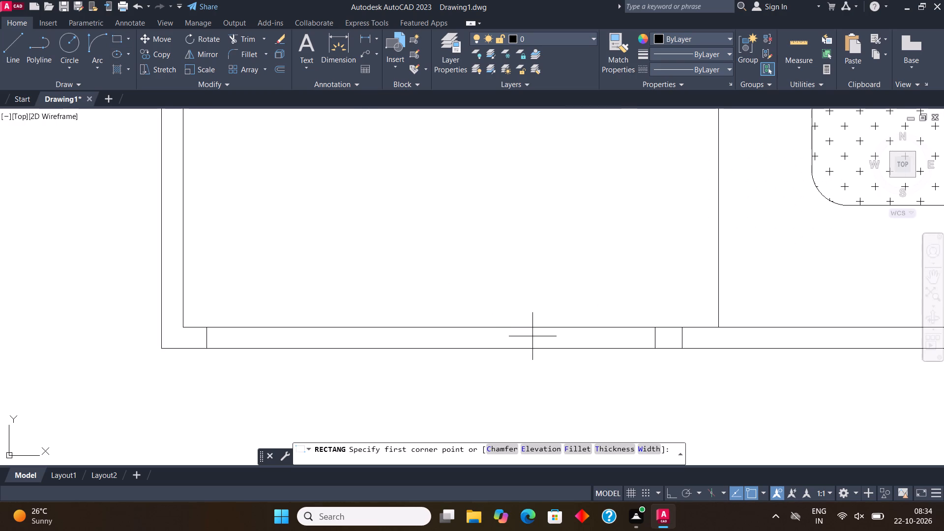
{"action": "left_click", "coordinate": [568, 327]}
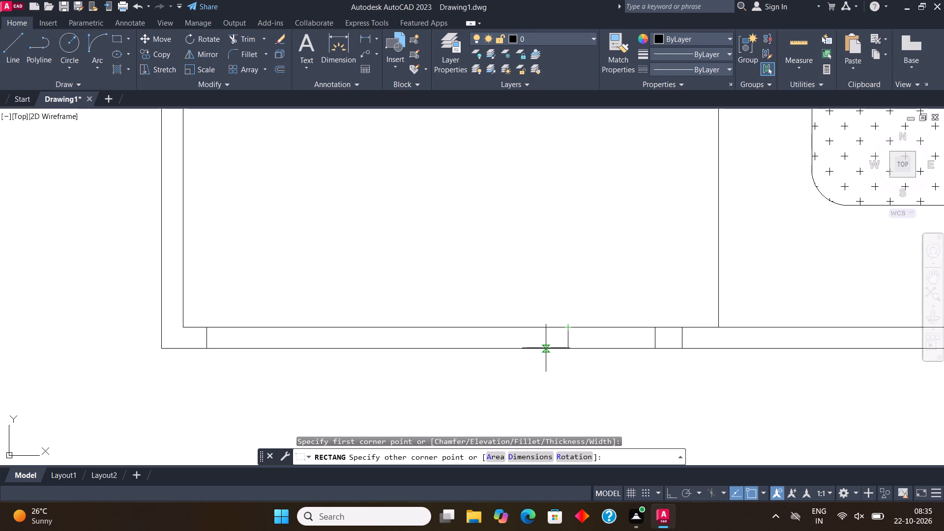
{"action": "left_click", "coordinate": [546, 348]}
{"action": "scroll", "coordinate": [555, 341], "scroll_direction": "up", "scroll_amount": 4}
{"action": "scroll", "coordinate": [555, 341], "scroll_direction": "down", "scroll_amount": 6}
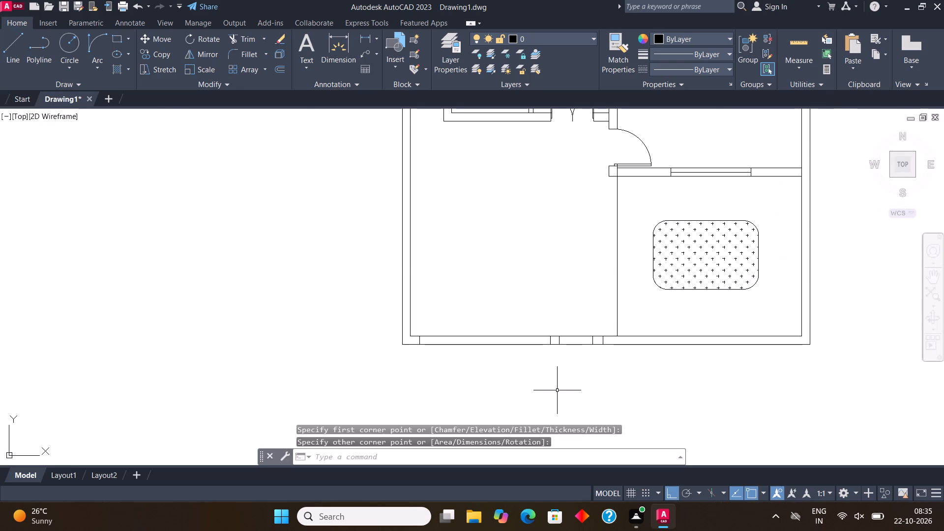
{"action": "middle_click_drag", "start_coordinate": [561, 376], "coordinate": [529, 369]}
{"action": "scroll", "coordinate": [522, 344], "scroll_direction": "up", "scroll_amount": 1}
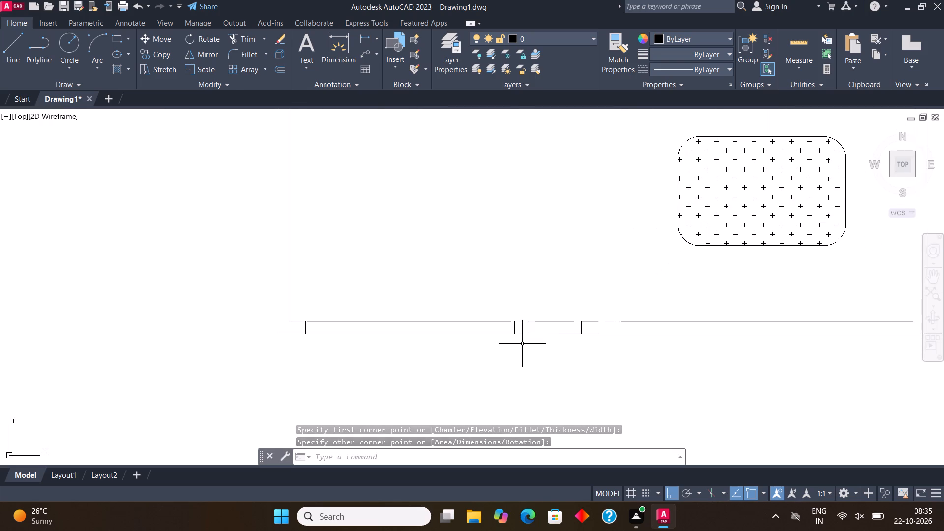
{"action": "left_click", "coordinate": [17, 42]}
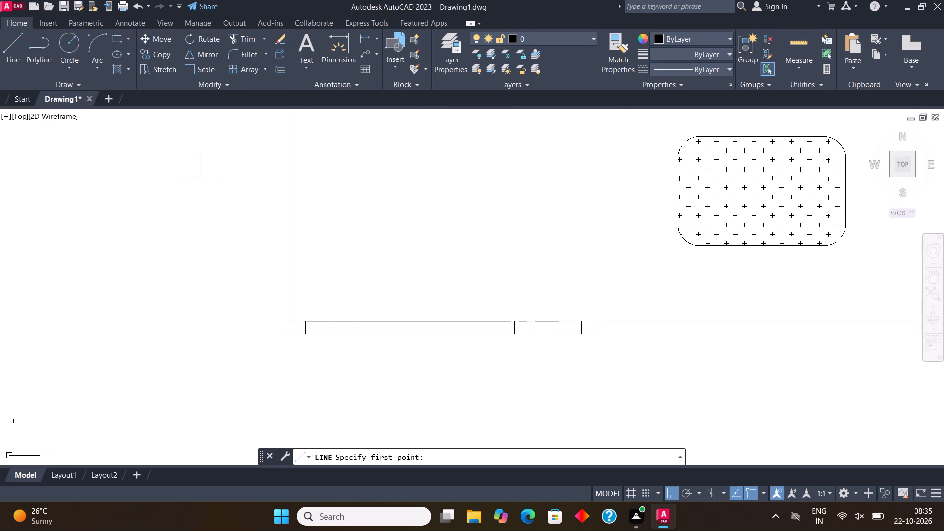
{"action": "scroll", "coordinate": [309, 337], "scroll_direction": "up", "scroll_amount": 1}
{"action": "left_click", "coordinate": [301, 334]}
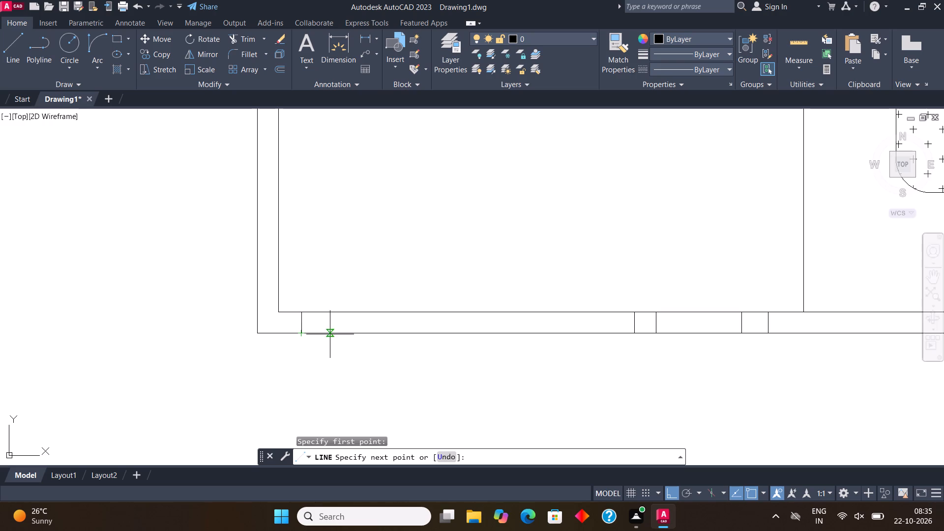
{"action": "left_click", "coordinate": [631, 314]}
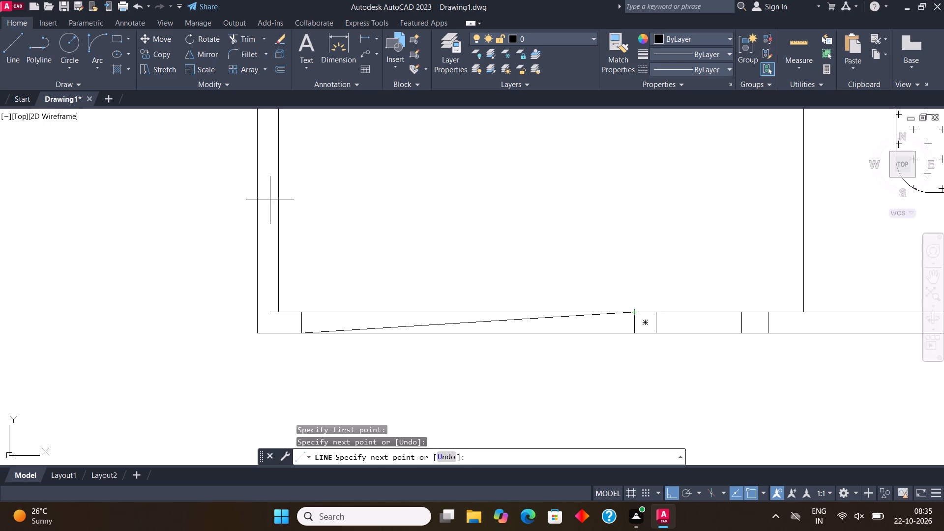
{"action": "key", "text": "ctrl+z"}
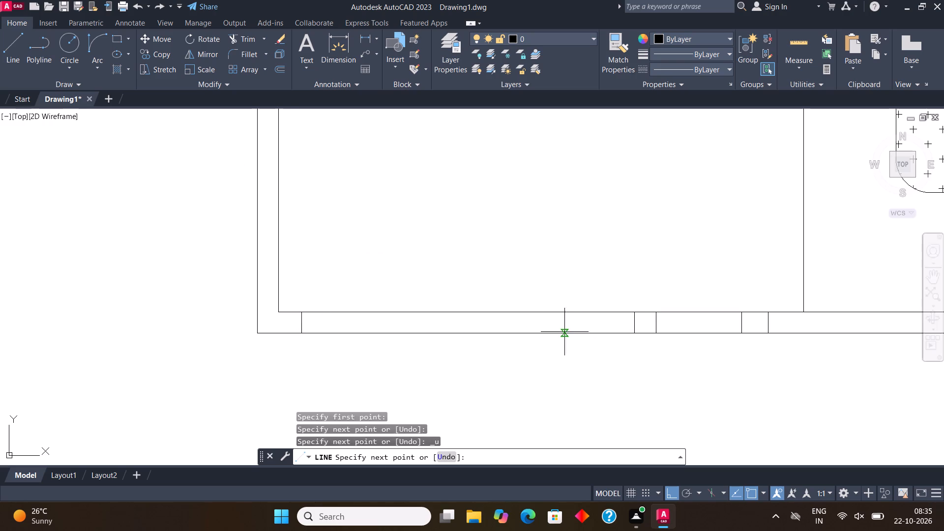
Draw two crossing diagonals corner to corner in the wide bottom-wall segment between the left short line and the small rectangle.
{"action": "left_click", "coordinate": [20, 48]}
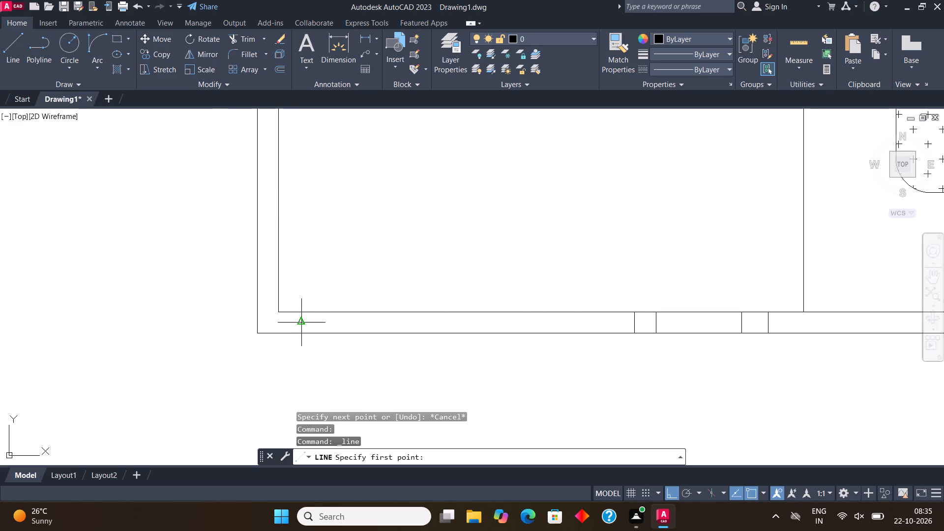
{"action": "left_click", "coordinate": [301, 331]}
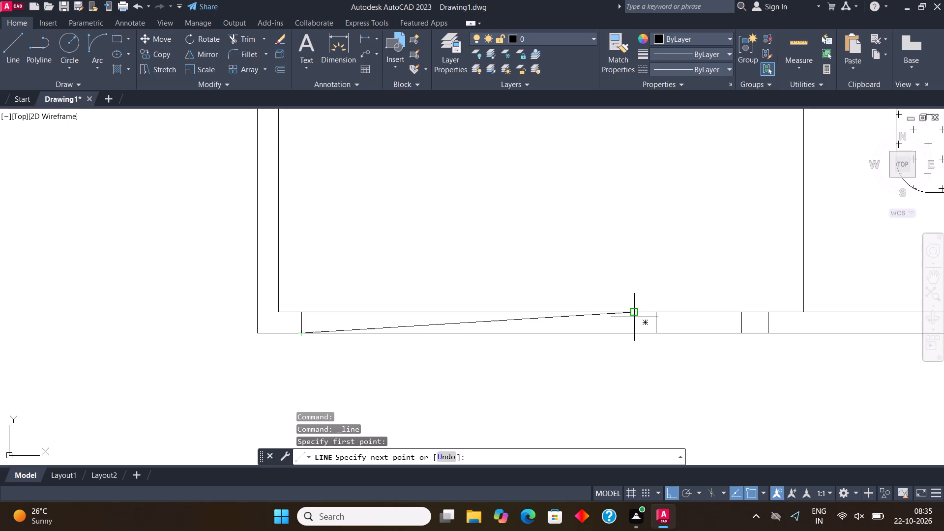
{"action": "left_click", "coordinate": [637, 317]}
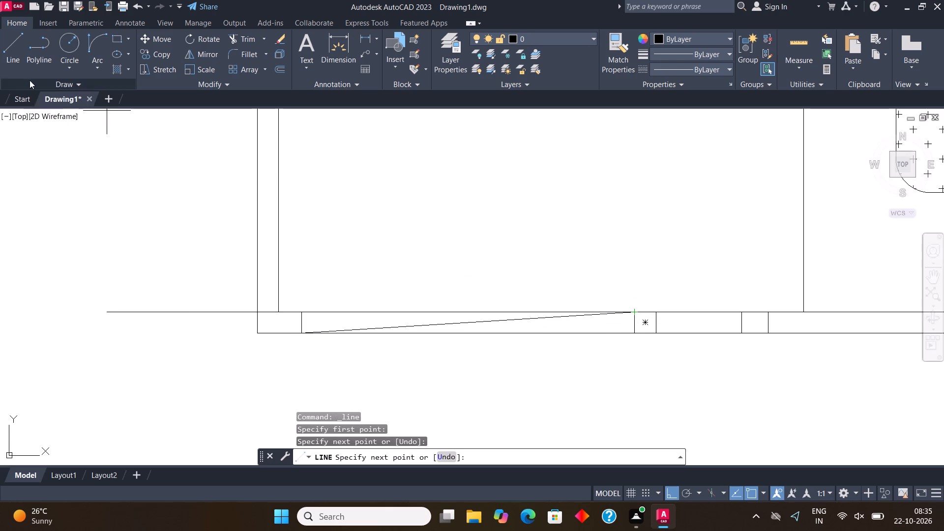
{"action": "left_click", "coordinate": [13, 55]}
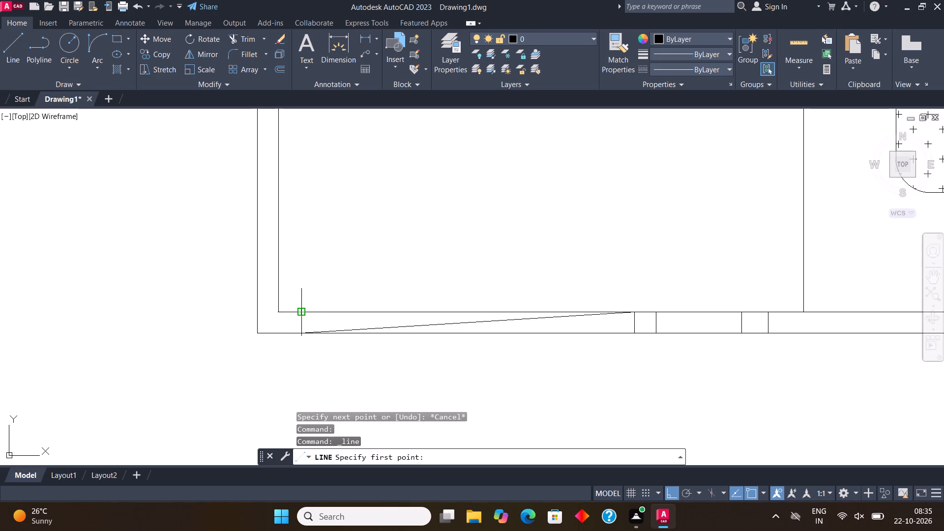
{"action": "left_click", "coordinate": [298, 312]}
{"action": "left_click", "coordinate": [637, 330]}
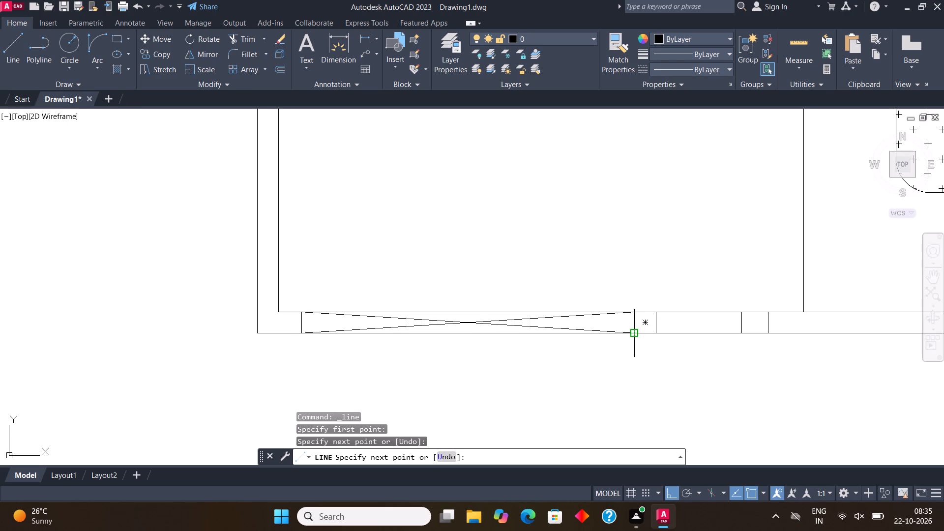
{"action": "scroll", "coordinate": [321, 403], "scroll_direction": "down", "scroll_amount": 2}
{"action": "key", "text": "Escape"}
Draw two crossing diagonals corner to corner in the narrow bottom-wall segment just right of the small rectangle.
{"action": "middle_click_drag", "start_coordinate": [460, 388], "coordinate": [438, 372]}
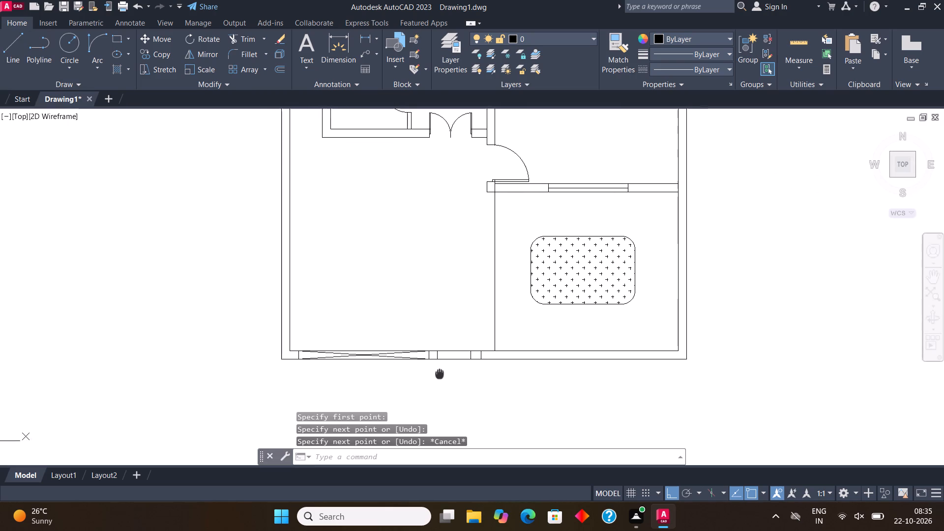
{"action": "middle_click_drag", "start_coordinate": [438, 372], "coordinate": [437, 371]}
{"action": "scroll", "coordinate": [441, 358], "scroll_direction": "up", "scroll_amount": 2}
{"action": "left_click", "coordinate": [19, 45]}
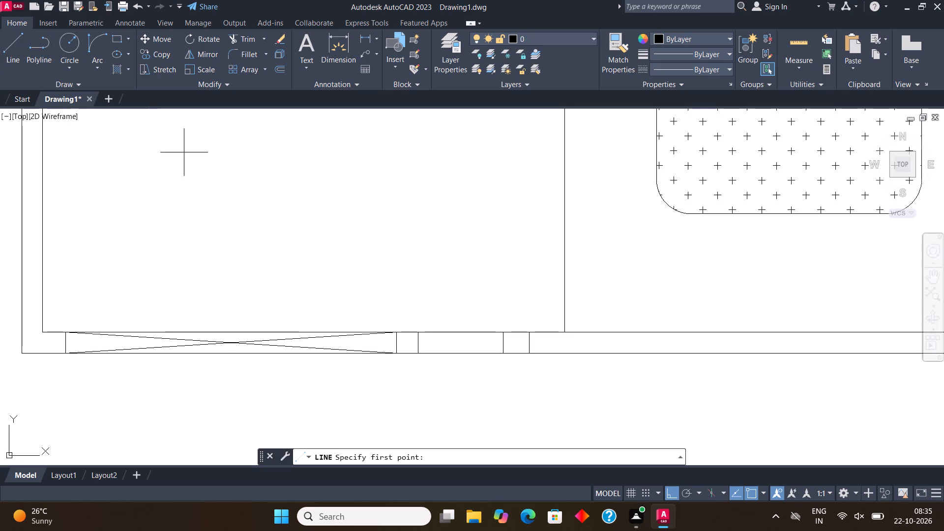
{"action": "left_click", "coordinate": [416, 352]}
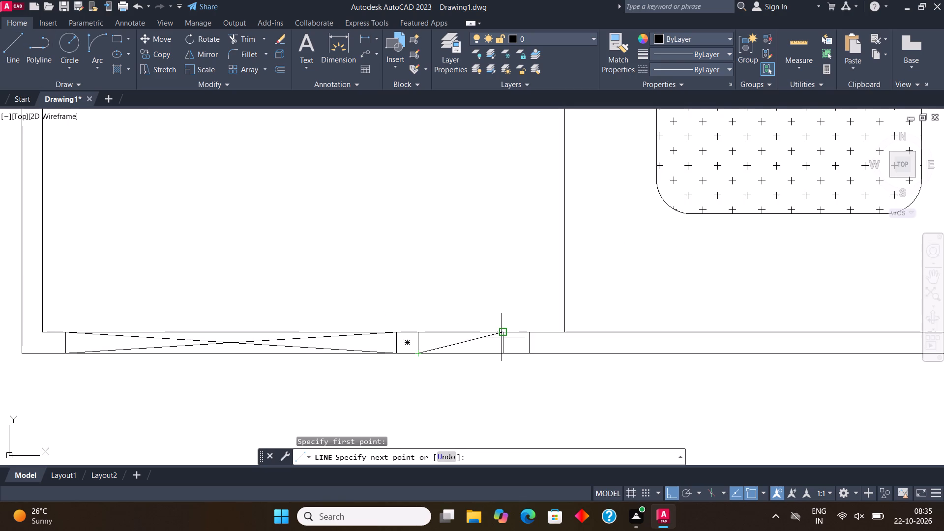
{"action": "left_click", "coordinate": [501, 337]}
{"action": "left_click", "coordinate": [16, 44]}
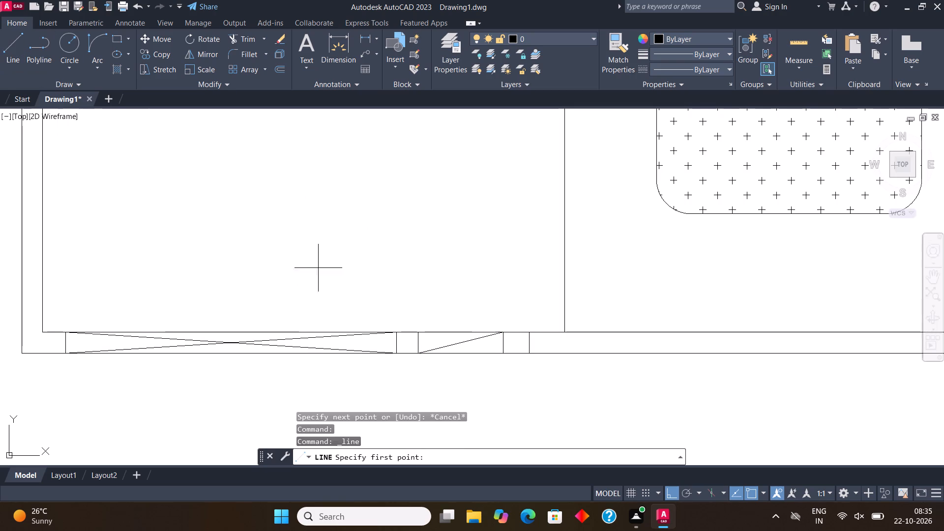
{"action": "left_click", "coordinate": [419, 332]}
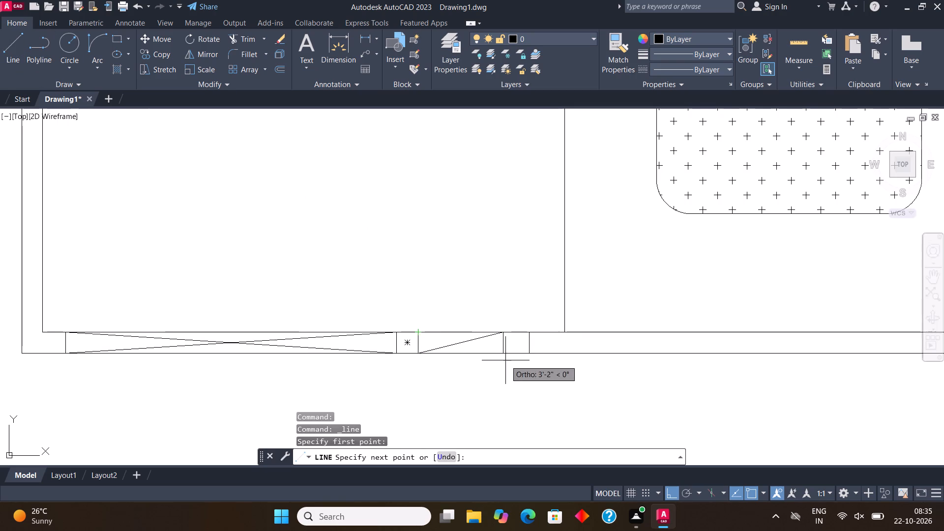
{"action": "left_click", "coordinate": [504, 357]}
{"action": "key", "text": "Escape"}
Draw a horizontal line above the crossed wall segments, from the left wall's inner face to the vertical divider line.
{"action": "scroll", "coordinate": [562, 324], "scroll_direction": "down", "scroll_amount": 2}
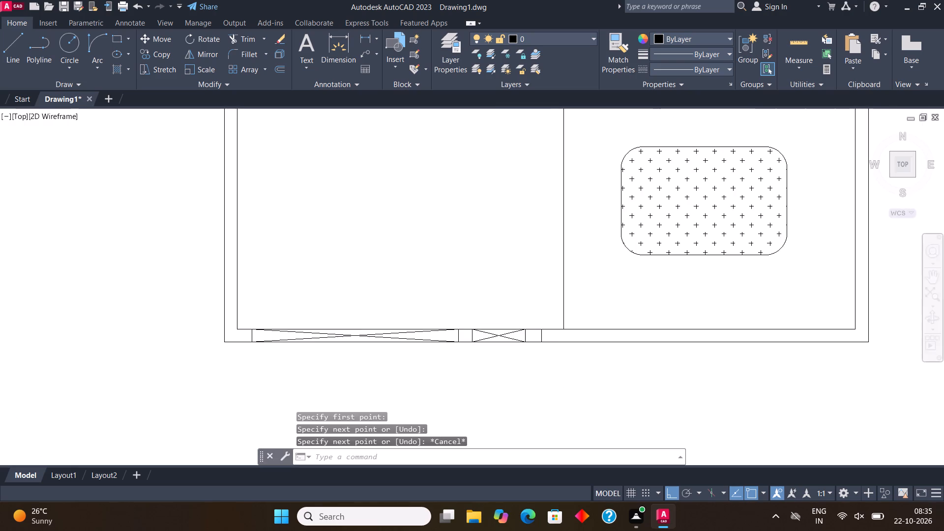
{"action": "middle_click_drag", "start_coordinate": [543, 326], "coordinate": [540, 332]}
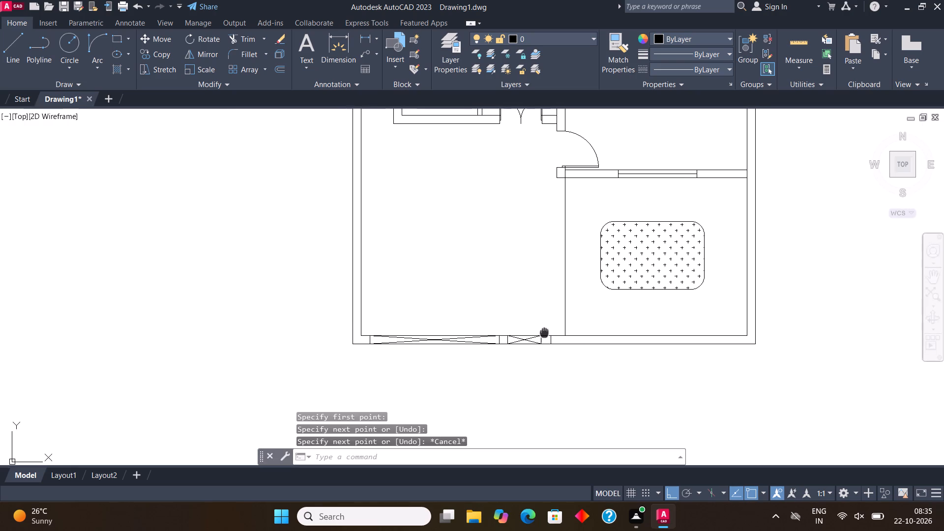
{"action": "middle_click_drag", "start_coordinate": [540, 332], "coordinate": [514, 355]}
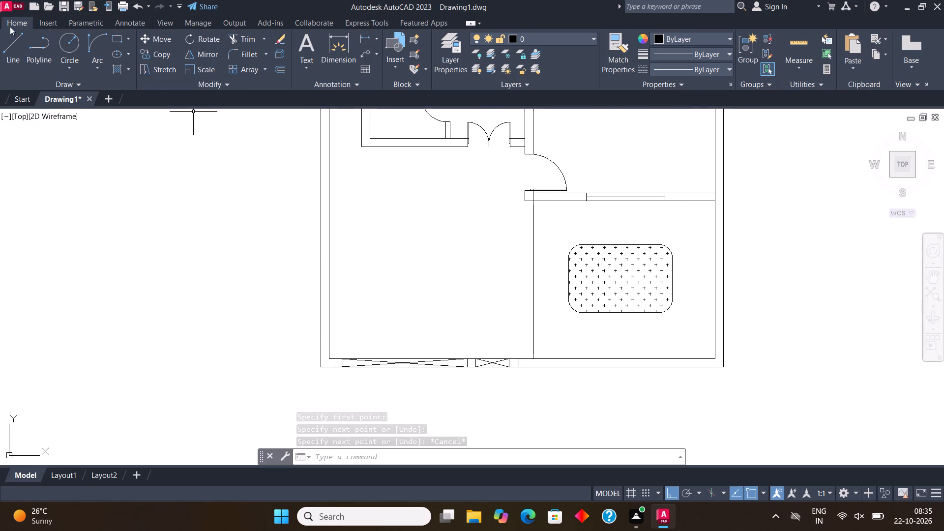
{"action": "left_click", "coordinate": [10, 41]}
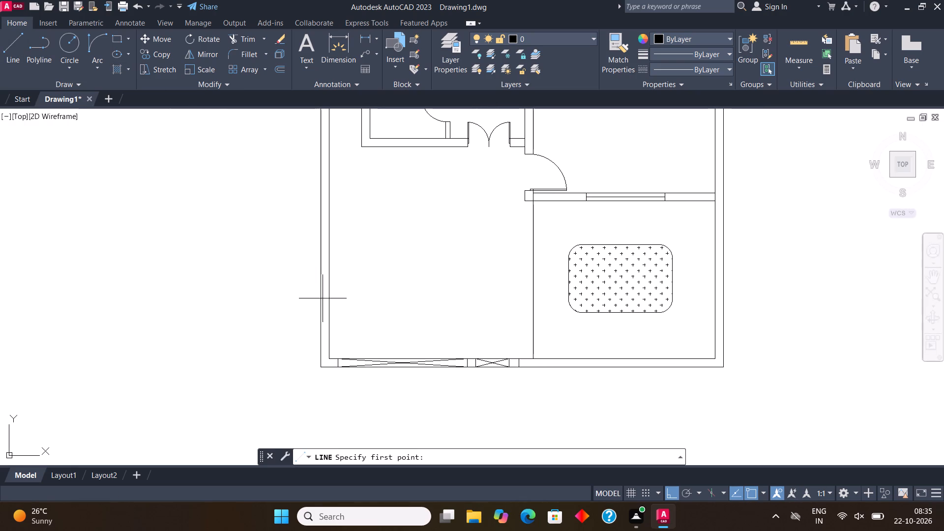
{"action": "left_click", "coordinate": [331, 302]}
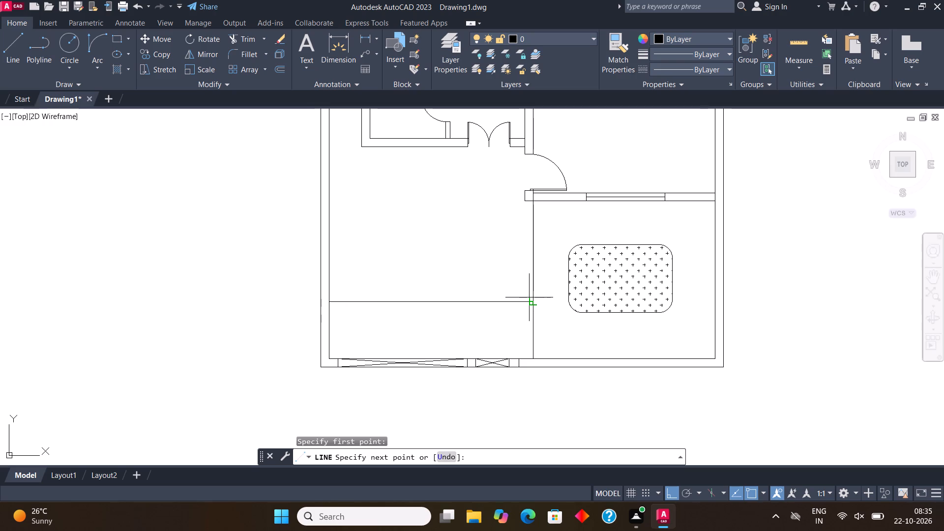
{"action": "left_click", "coordinate": [531, 297]}
{"action": "key", "text": "Escape"}
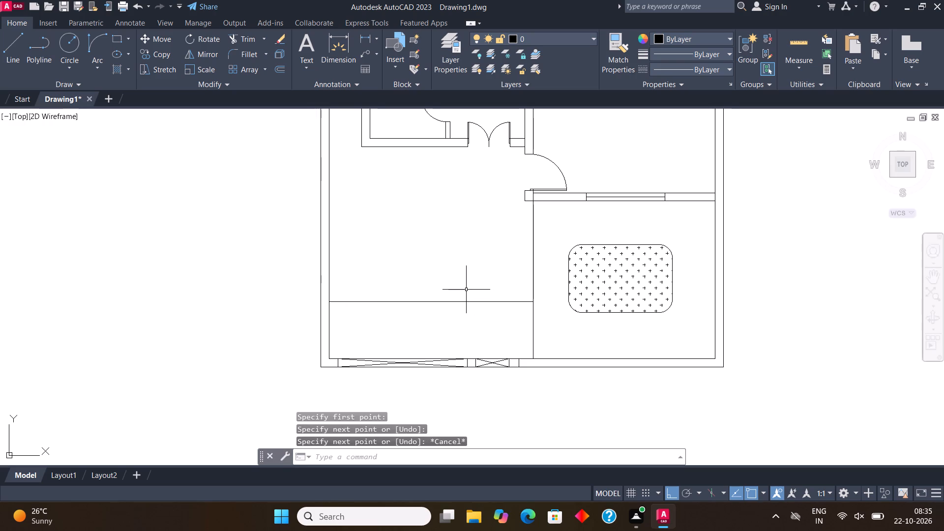
Hatch the strip between the new horizontal line and the bottom wall with the ZIGZAG pattern at scale 1.
{"action": "key", "text": "h"}
{"action": "key", "text": "Return"}
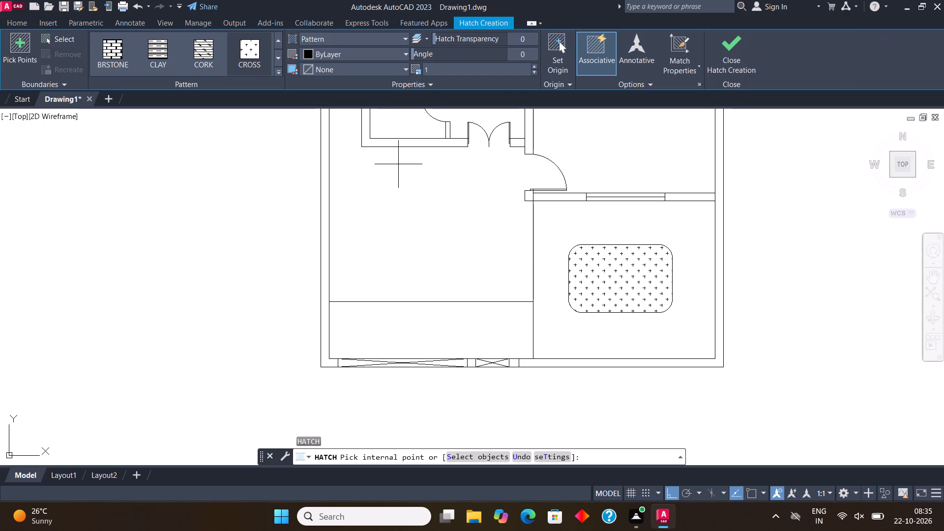
{"action": "left_click", "coordinate": [277, 56]}
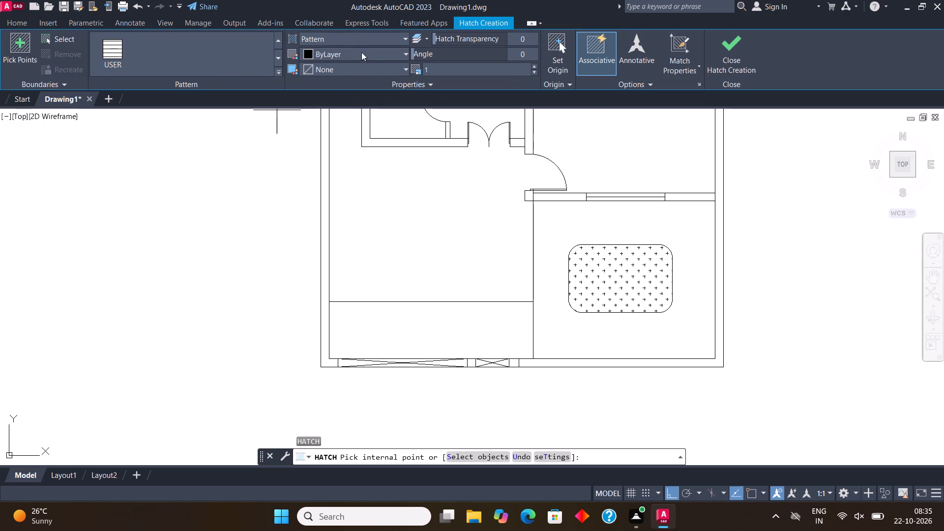
{"action": "left_click", "coordinate": [281, 55]}
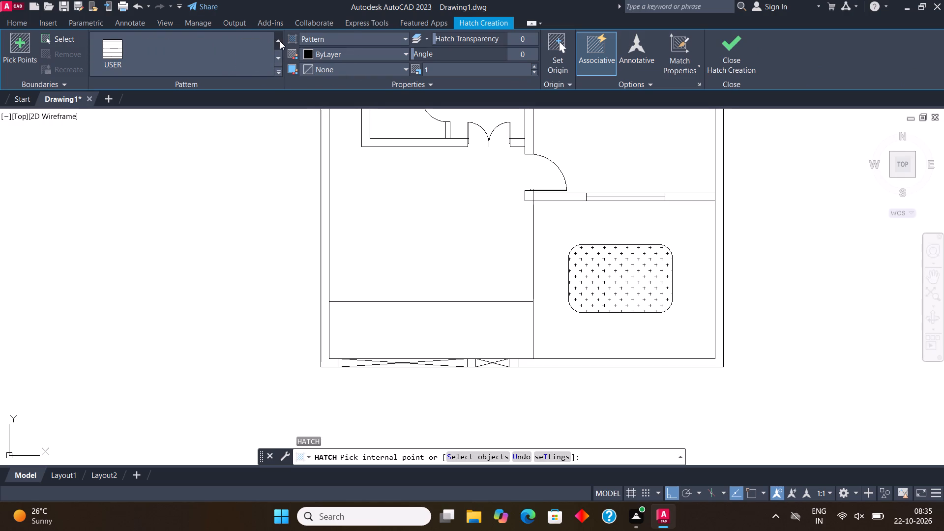
{"action": "left_click", "coordinate": [280, 41]}
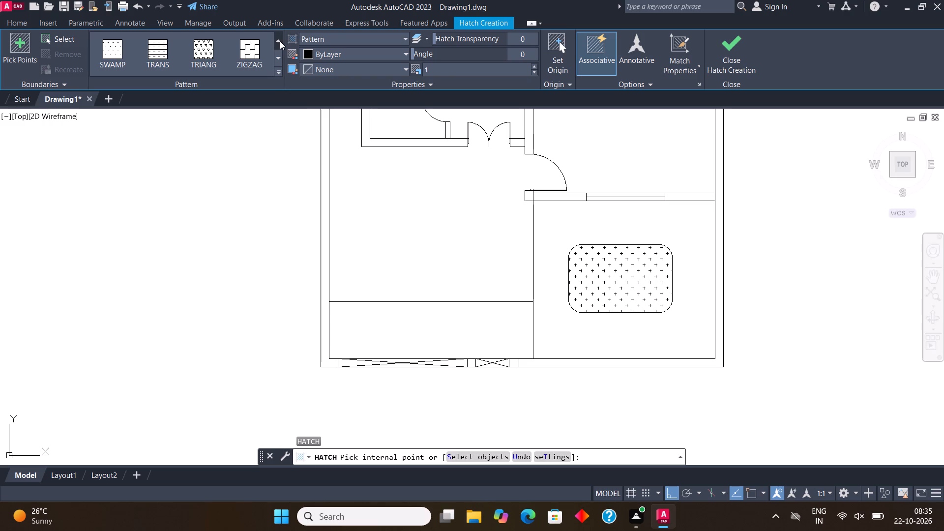
{"action": "left_click", "coordinate": [246, 47]}
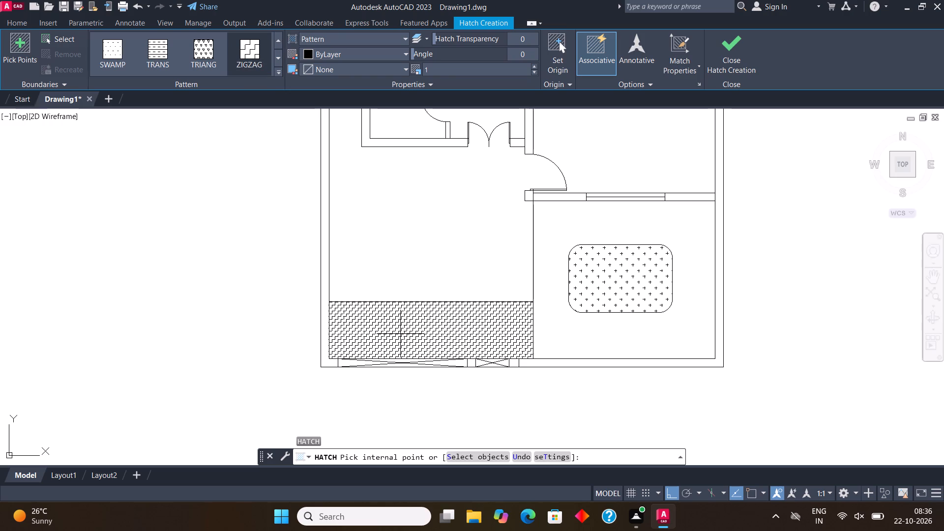
{"action": "left_click", "coordinate": [400, 334]}
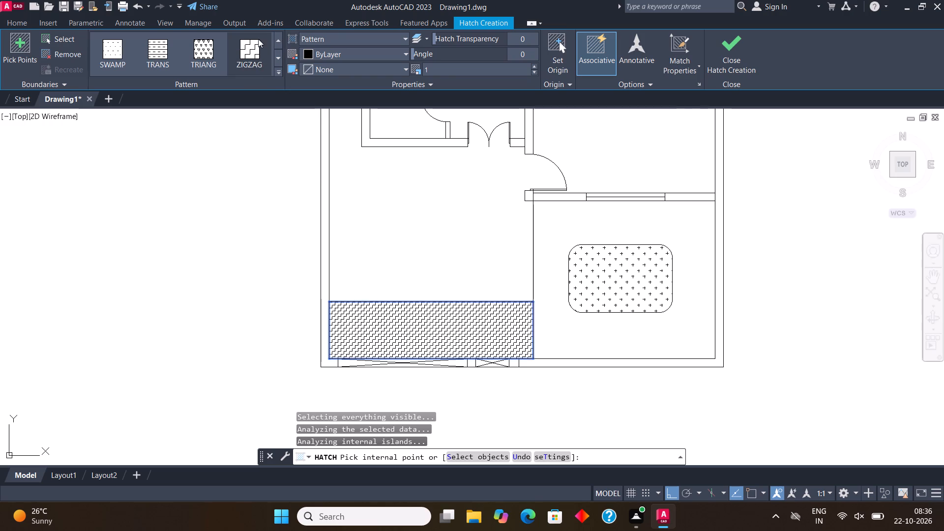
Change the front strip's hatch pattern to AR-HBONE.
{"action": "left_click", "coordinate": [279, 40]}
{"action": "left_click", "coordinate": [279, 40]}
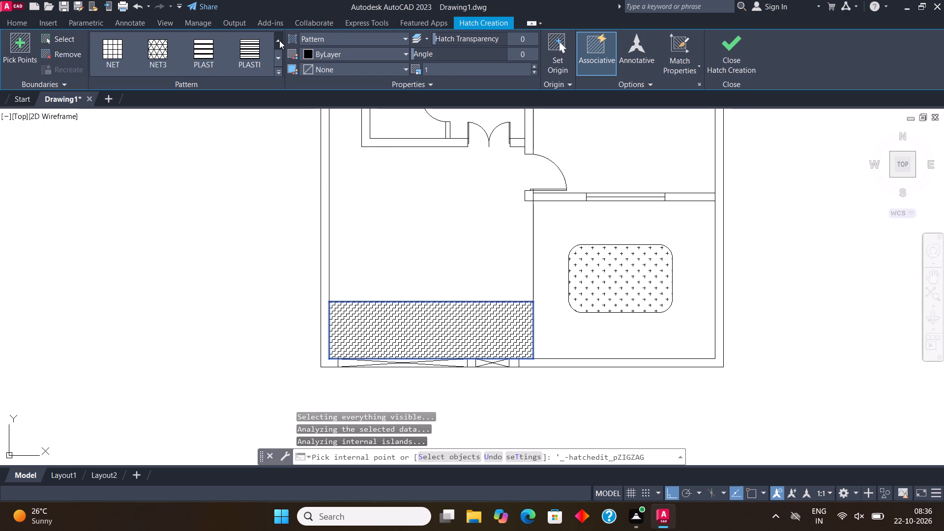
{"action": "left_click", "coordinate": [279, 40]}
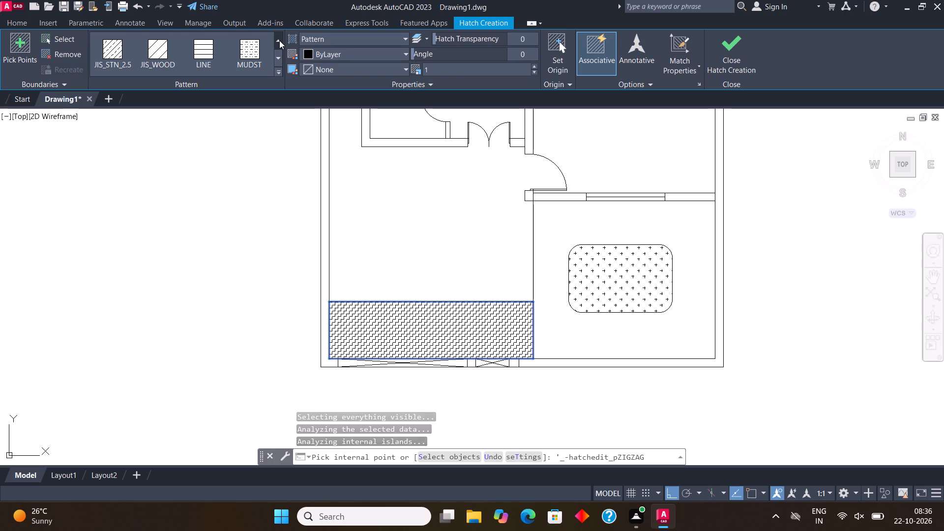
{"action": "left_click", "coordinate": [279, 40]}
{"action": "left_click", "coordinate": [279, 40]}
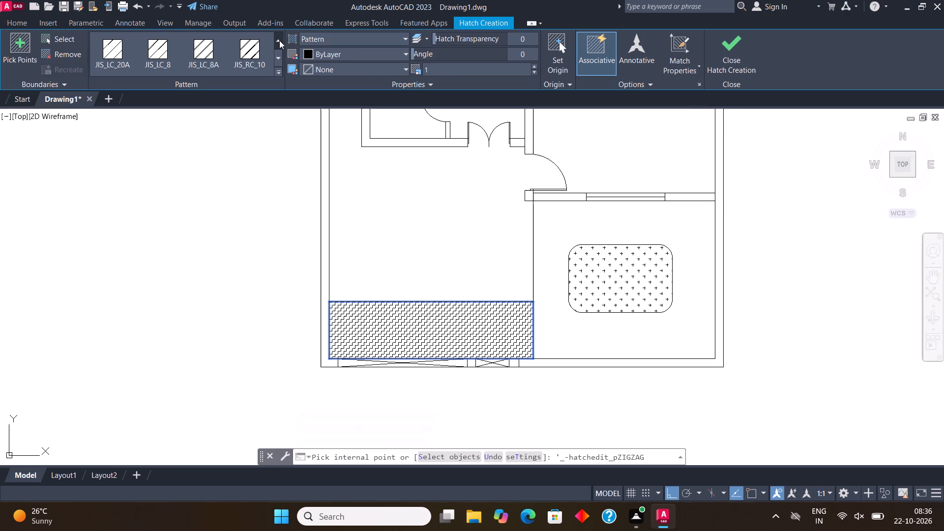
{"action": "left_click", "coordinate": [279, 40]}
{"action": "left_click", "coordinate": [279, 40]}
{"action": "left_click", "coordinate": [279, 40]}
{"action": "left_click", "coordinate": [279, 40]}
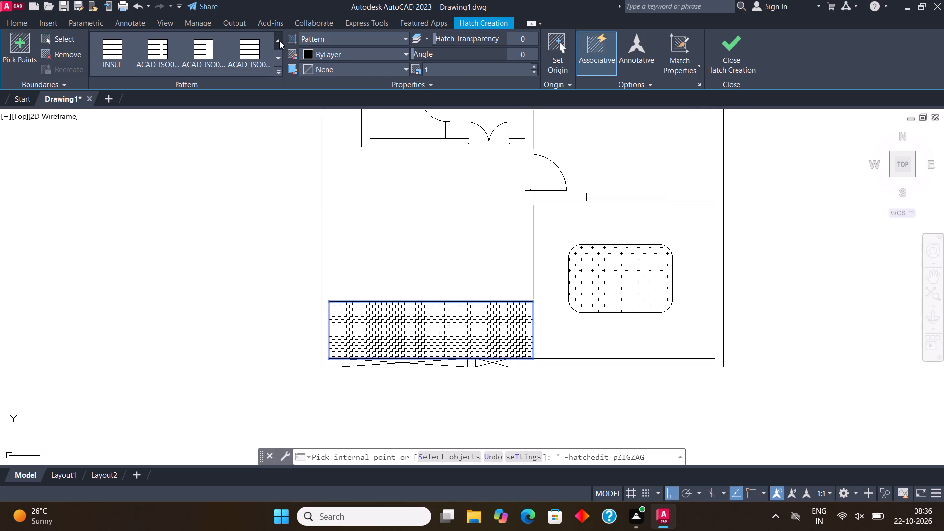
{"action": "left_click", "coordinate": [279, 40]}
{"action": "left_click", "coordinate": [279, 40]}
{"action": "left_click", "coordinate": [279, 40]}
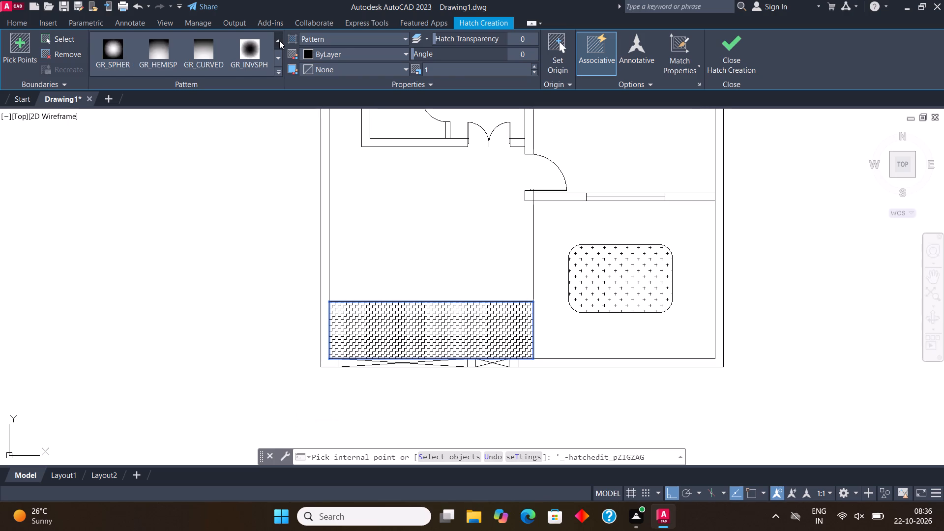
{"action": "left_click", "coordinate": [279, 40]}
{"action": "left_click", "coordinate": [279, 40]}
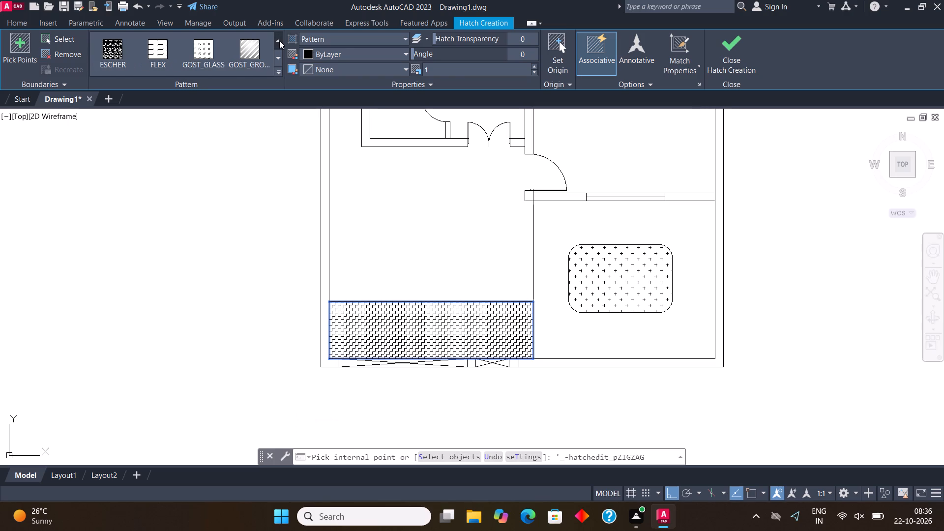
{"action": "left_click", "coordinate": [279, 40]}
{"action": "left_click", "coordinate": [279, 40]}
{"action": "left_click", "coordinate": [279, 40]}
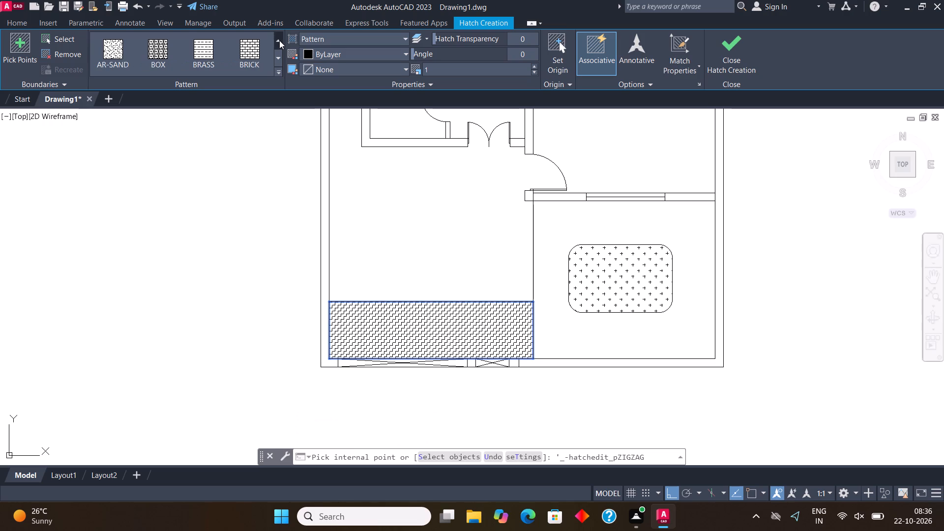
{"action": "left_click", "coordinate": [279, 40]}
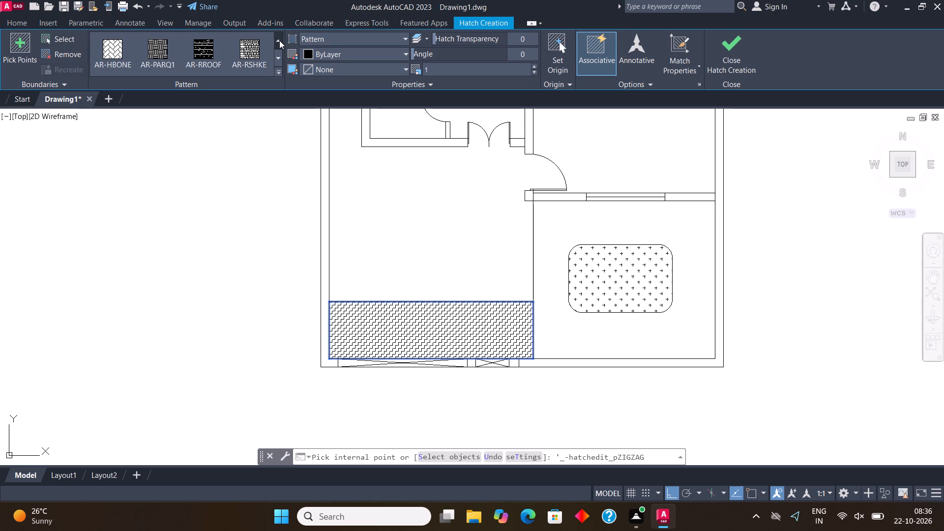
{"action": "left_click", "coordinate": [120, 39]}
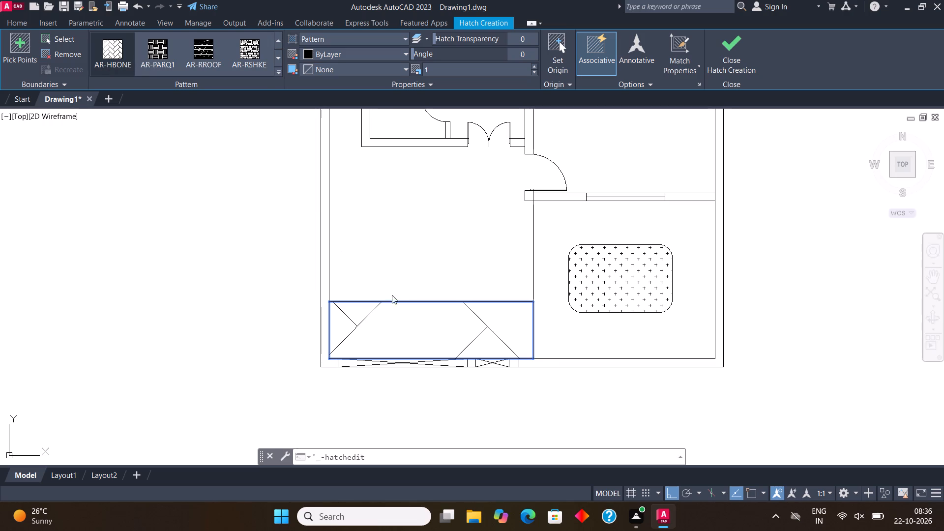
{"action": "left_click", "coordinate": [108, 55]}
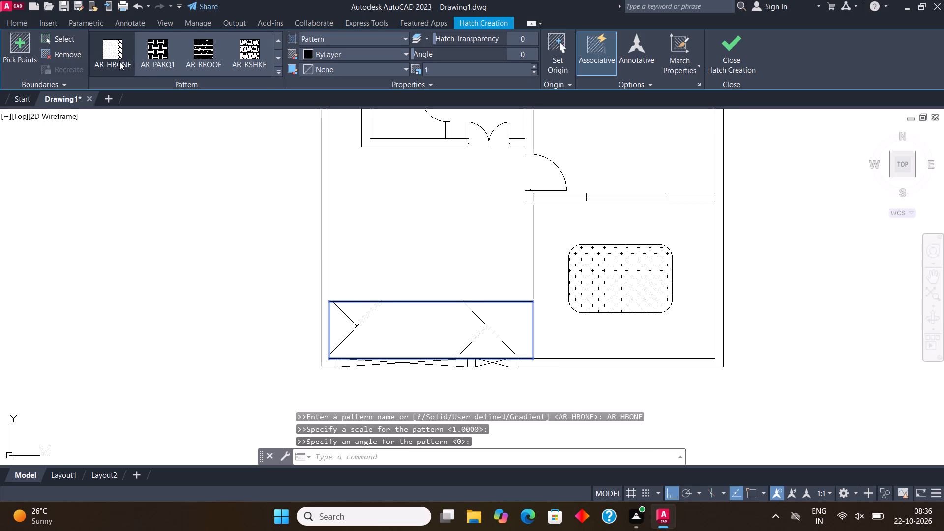
Set the front strip's hatch scale to 6, keeping the AR-HBONE pattern.
{"action": "left_click", "coordinate": [534, 67]}
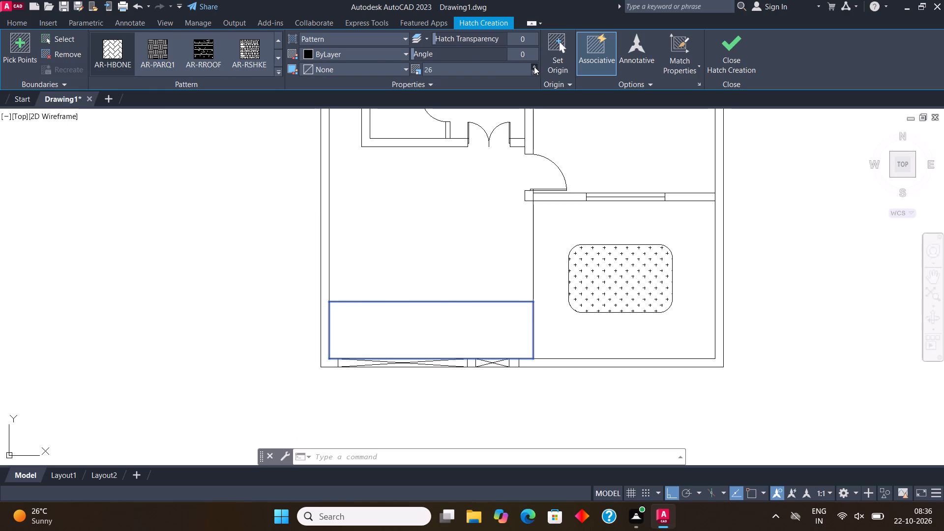
{"action": "left_click", "coordinate": [533, 72]}
{"action": "left_click_drag", "start_coordinate": [534, 74], "coordinate": [525, 76]}
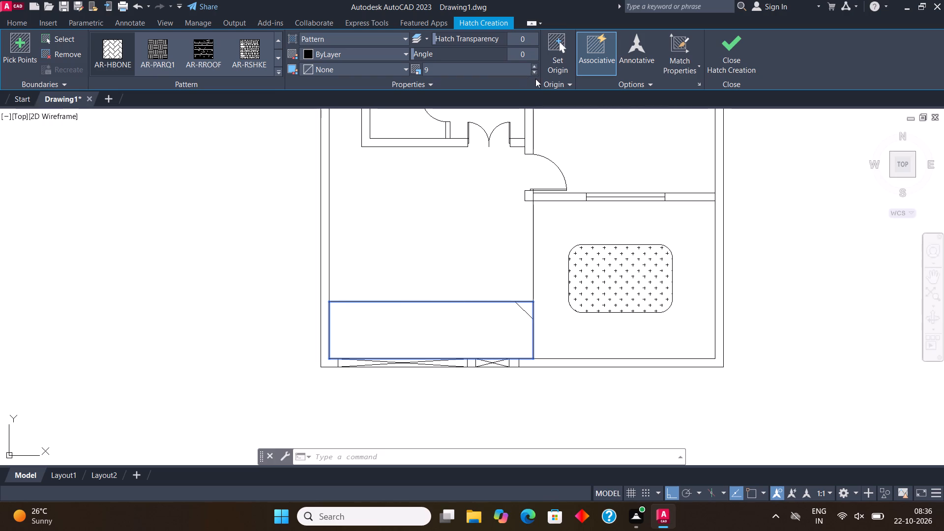
{"action": "left_click", "coordinate": [533, 73]}
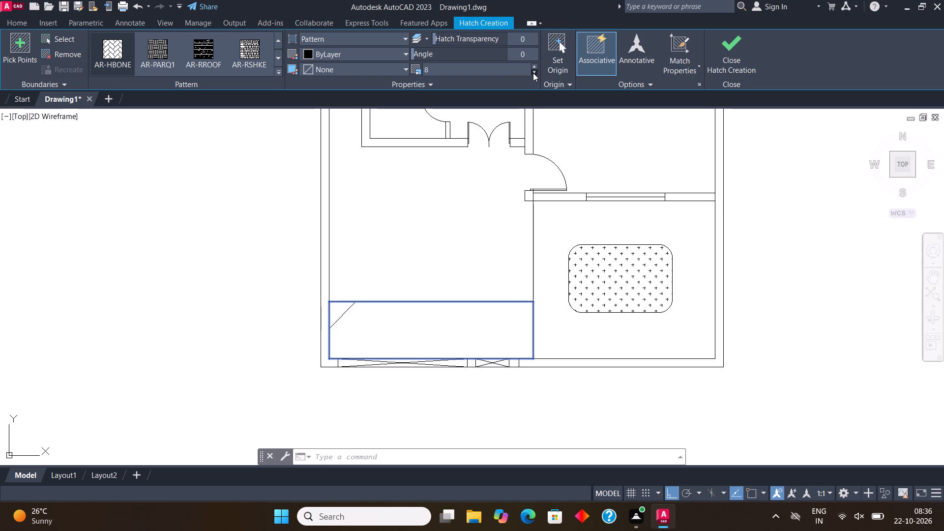
{"action": "left_click", "coordinate": [531, 72]}
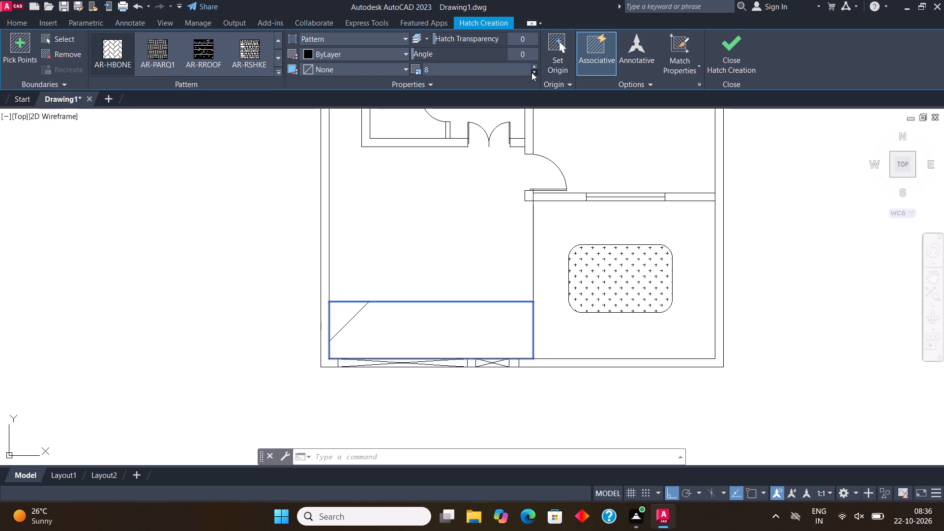
{"action": "left_click", "coordinate": [532, 72]}
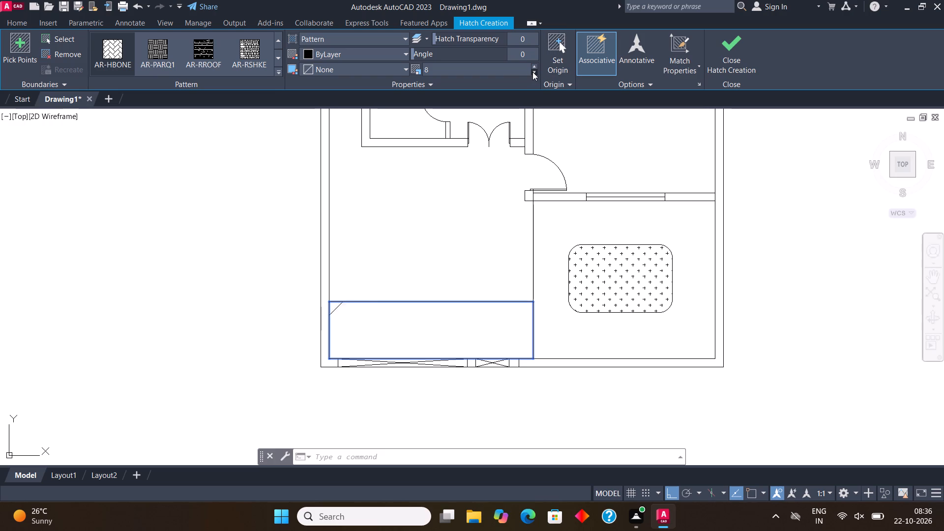
{"action": "left_click", "coordinate": [533, 72]}
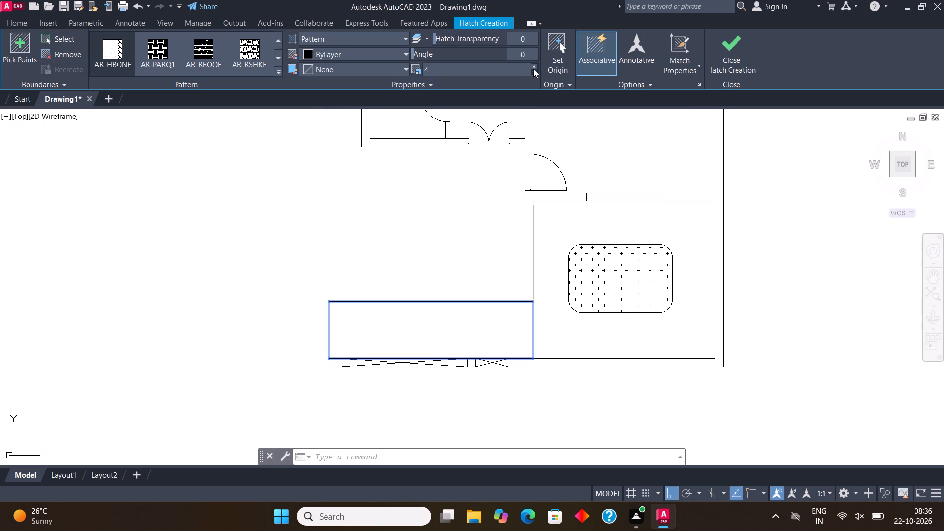
{"action": "left_click", "coordinate": [533, 69]}
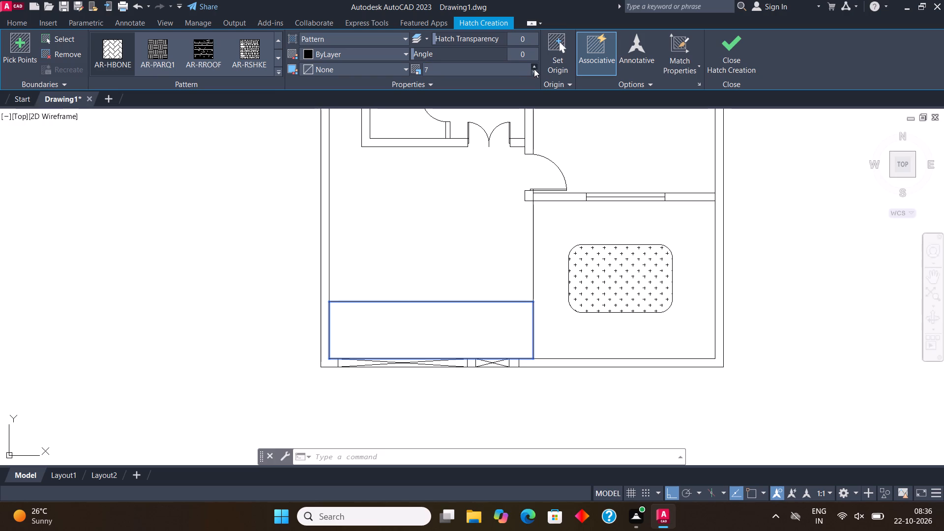
{"action": "left_click", "coordinate": [532, 73]}
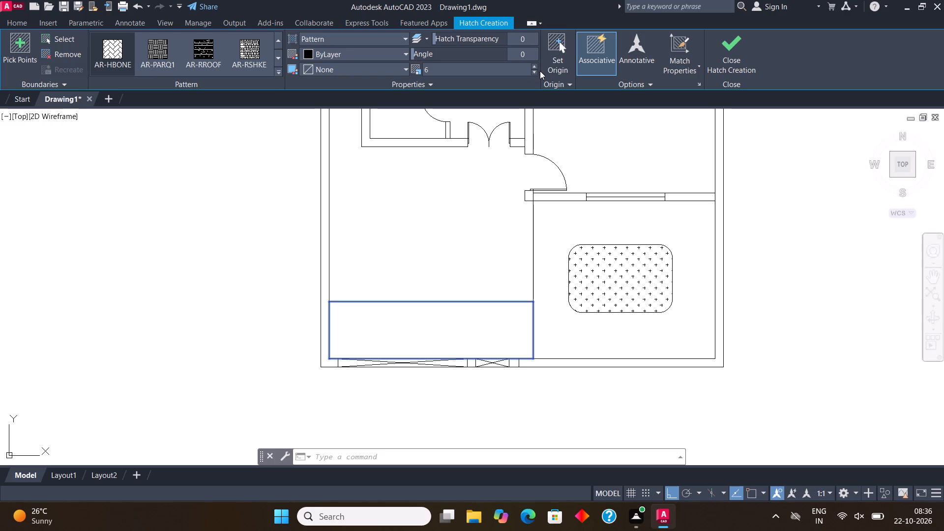
{"action": "left_click_drag", "start_coordinate": [532, 72], "coordinate": [529, 72]}
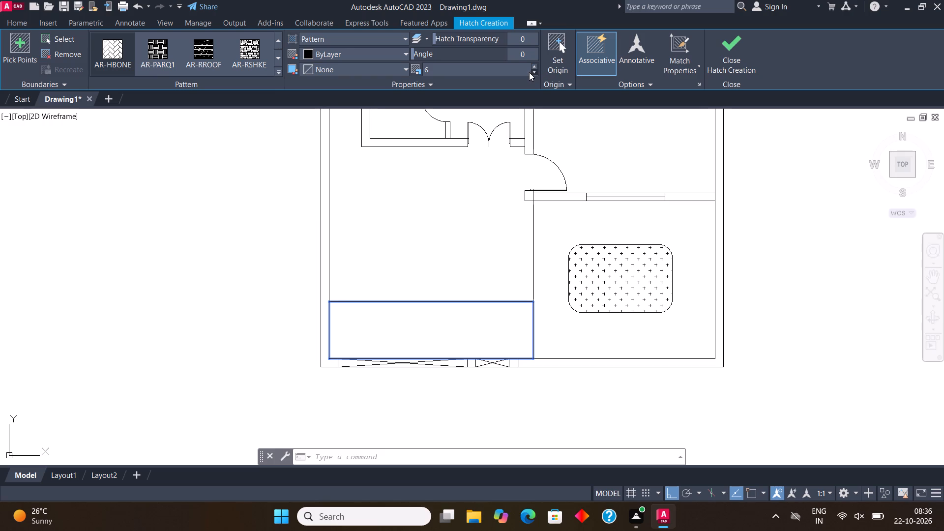
{"action": "left_click_drag", "start_coordinate": [529, 72], "coordinate": [526, 73]}
{"action": "left_click", "coordinate": [534, 71]}
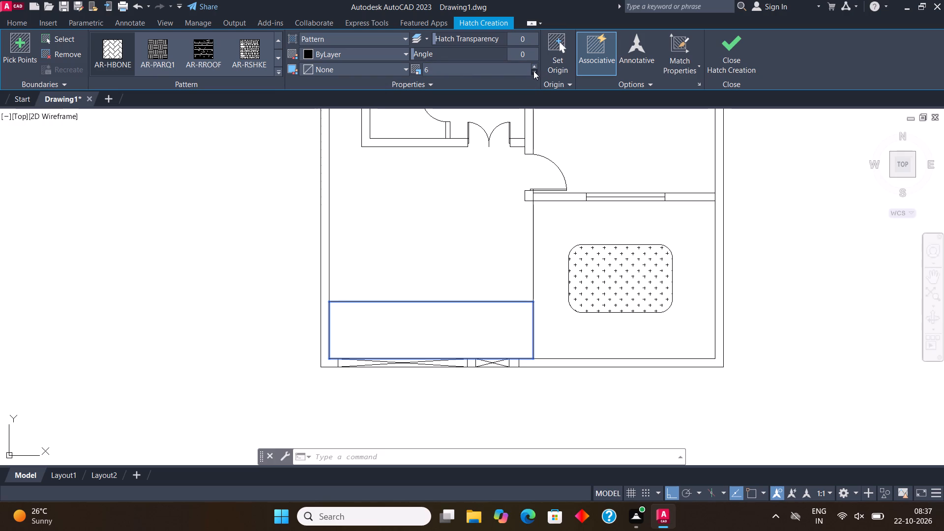
{"action": "left_click", "coordinate": [533, 71]}
{"action": "left_click", "coordinate": [114, 45]}
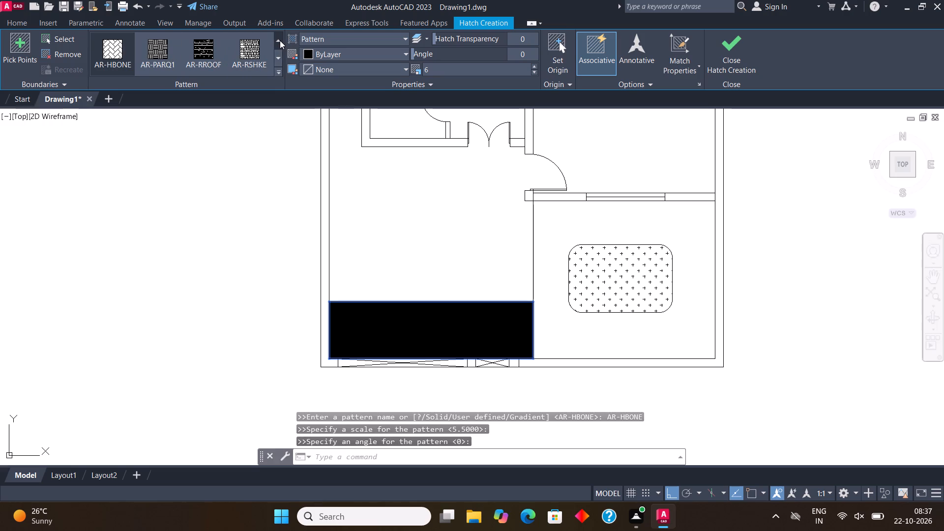
Change the front strip's hatch pattern to ZIGZAG, fine-tune its scale at about 6, and finish the hatch.
{"action": "left_click", "coordinate": [280, 40]}
{"action": "left_click", "coordinate": [279, 40]}
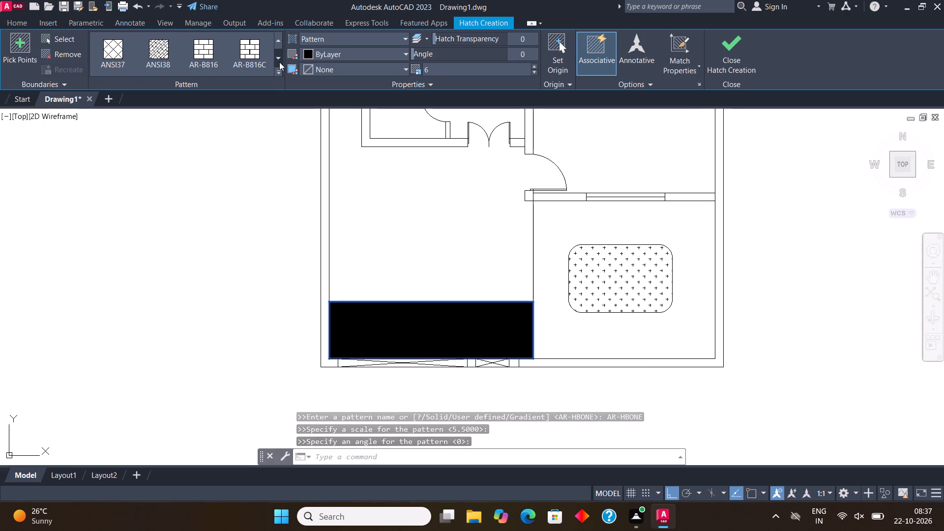
{"action": "left_click", "coordinate": [278, 59]}
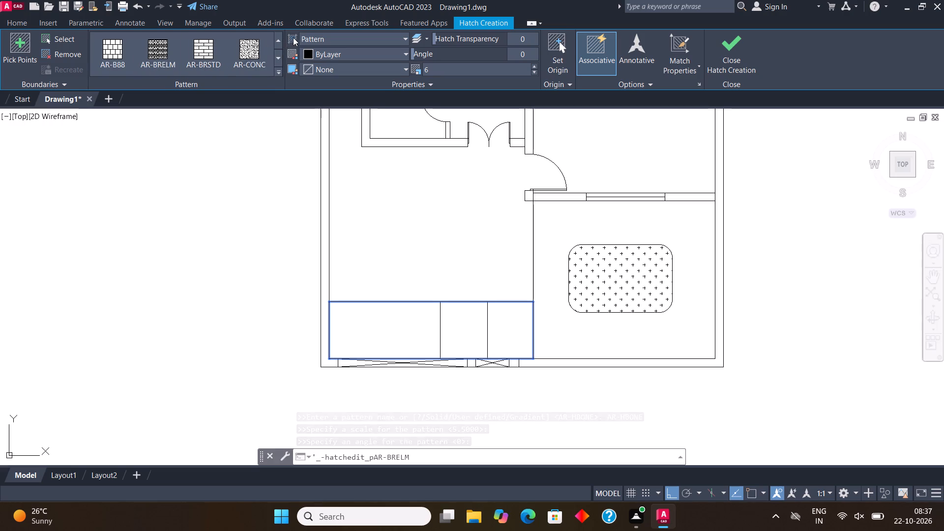
{"action": "left_click", "coordinate": [279, 39]}
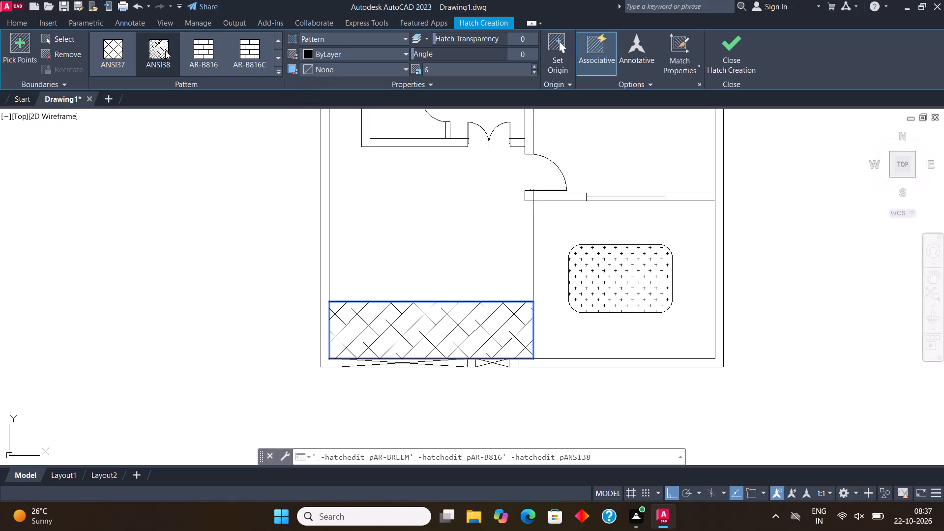
{"action": "triple_click", "coordinate": [275, 59]}
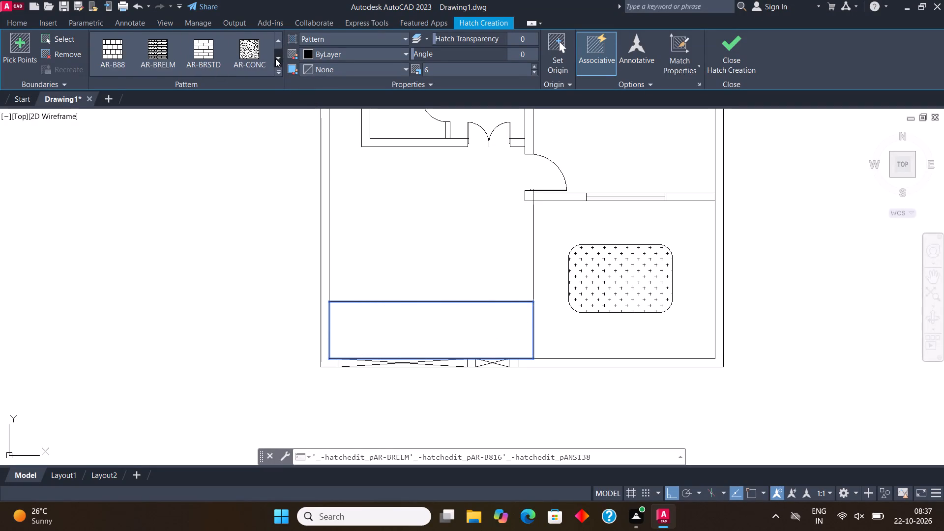
{"action": "double_click", "coordinate": [273, 59]}
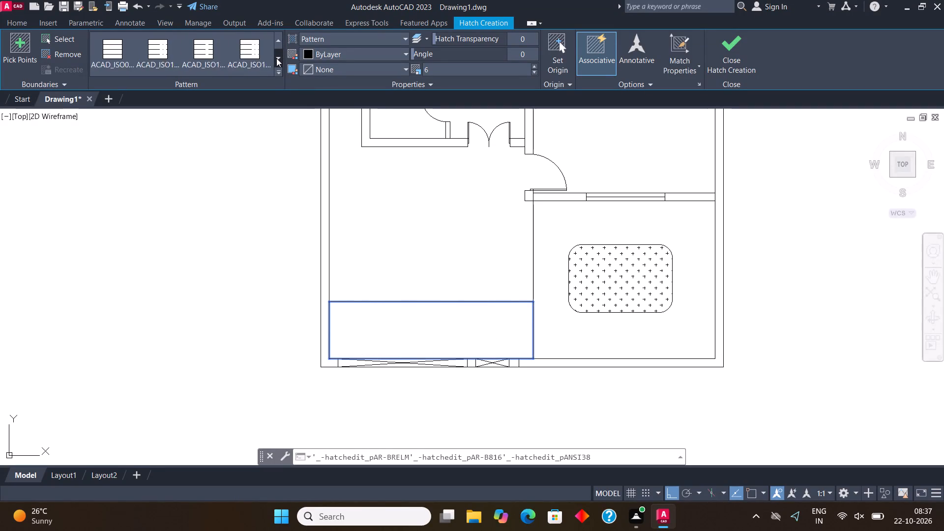
{"action": "left_click", "coordinate": [276, 58]}
{"action": "left_click", "coordinate": [276, 38]}
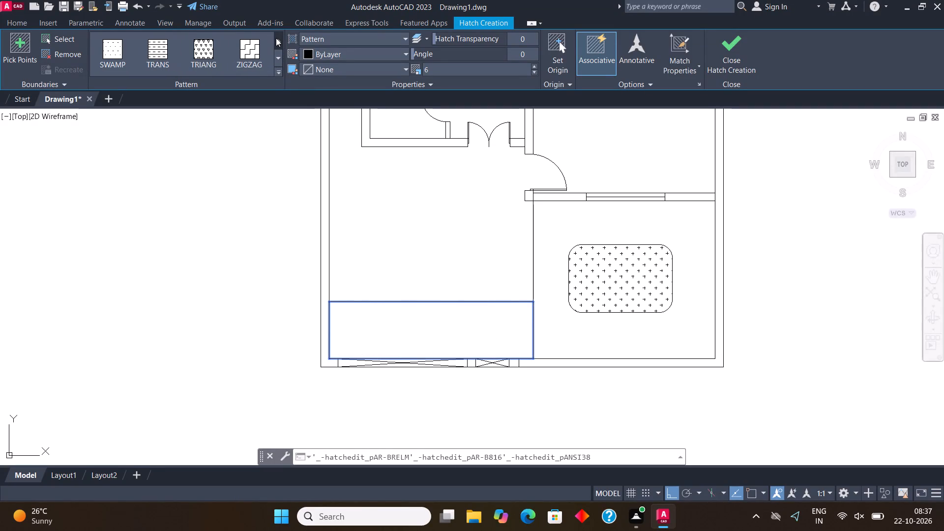
{"action": "left_click", "coordinate": [252, 56]}
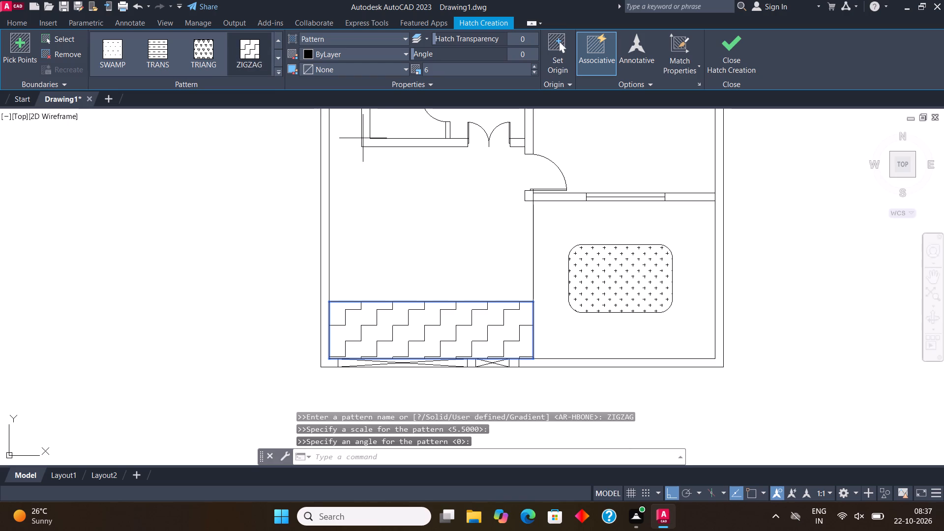
{"action": "left_click", "coordinate": [532, 66]}
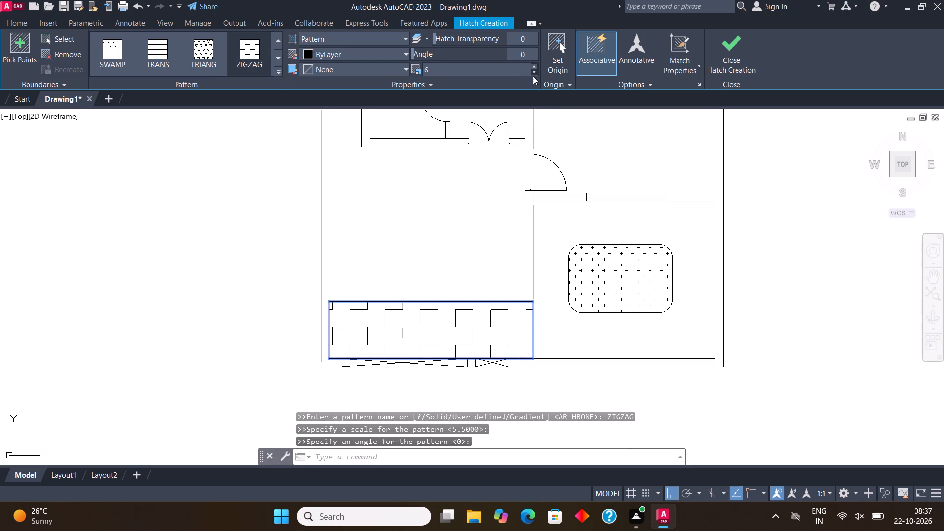
{"action": "left_click", "coordinate": [533, 72]}
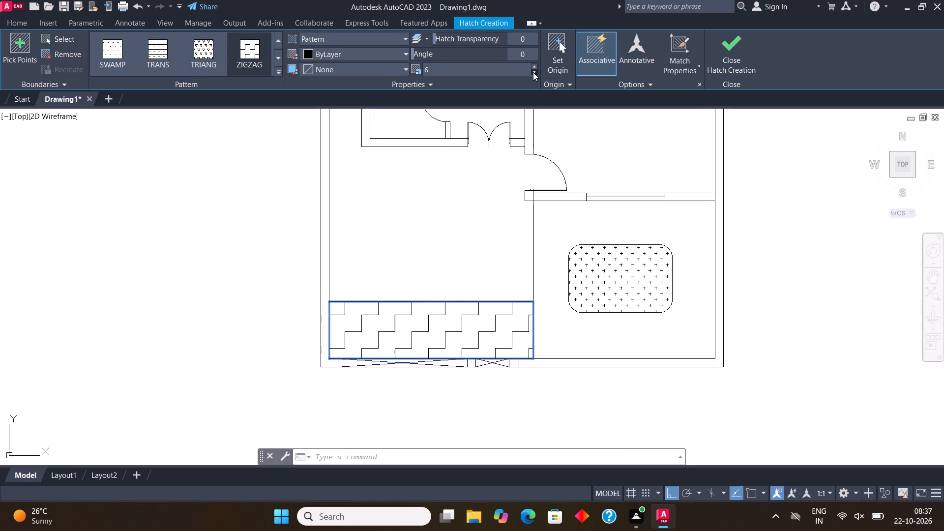
{"action": "left_click", "coordinate": [719, 46]}
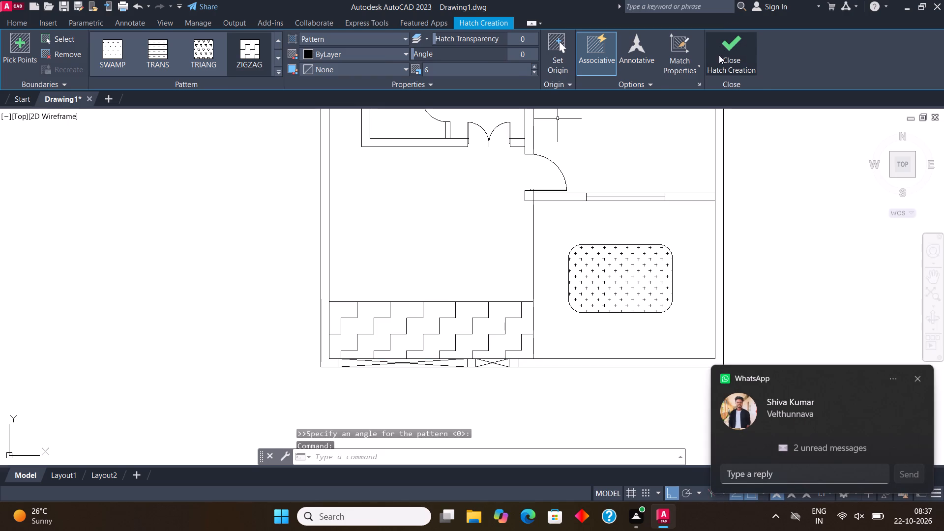
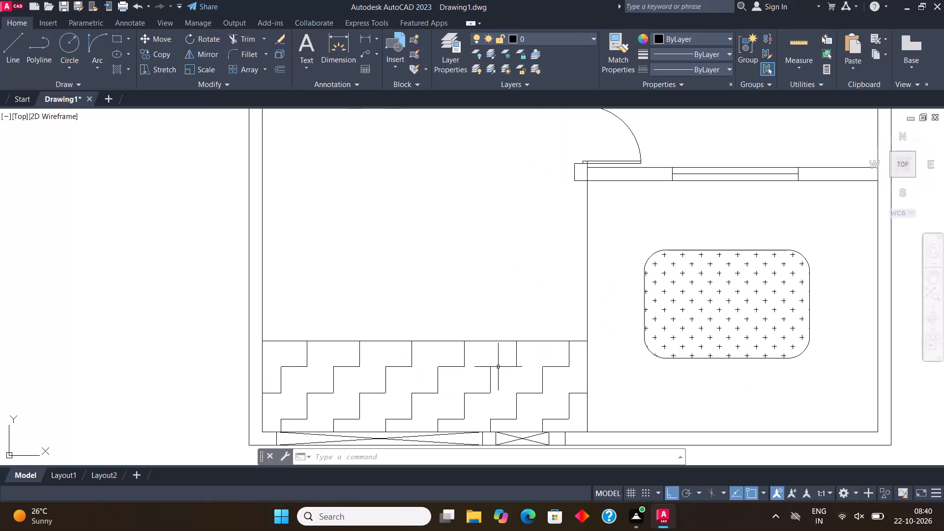
Erase the coarse ZIGZAG hatch from the front strip above the bottom wall.
{"action": "left_click", "coordinate": [488, 367]}
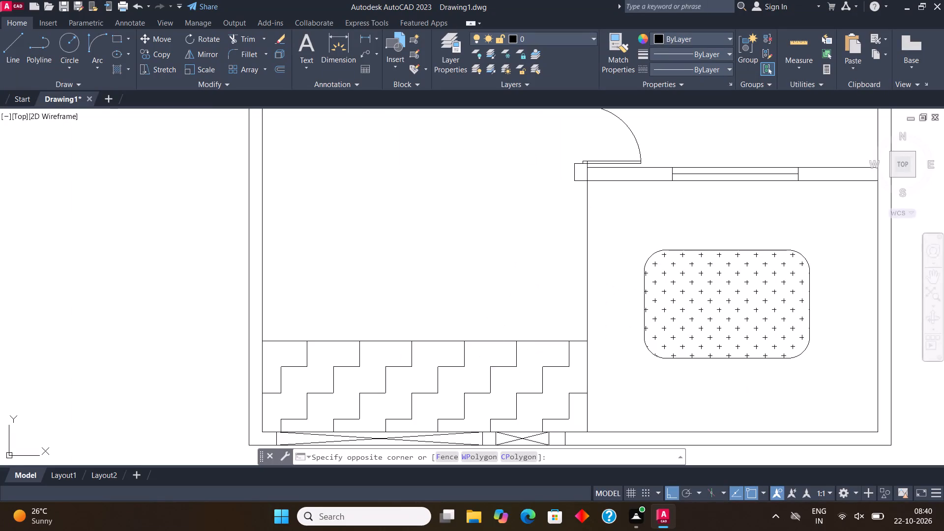
{"action": "left_click", "coordinate": [503, 383]}
{"action": "left_click", "coordinate": [499, 380]}
{"action": "left_click", "coordinate": [484, 361]}
{"action": "key", "text": "Delete"}
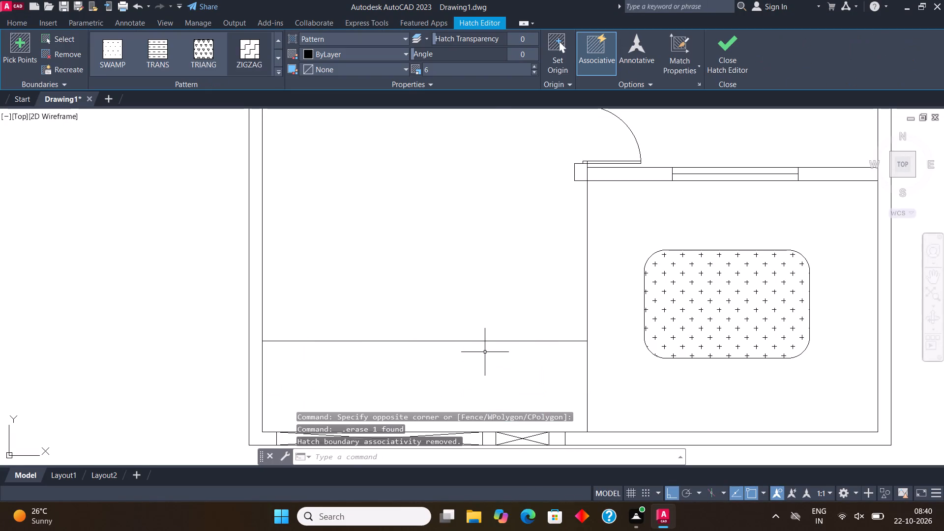
Hatch the empty front strip again using the ZIGZAG pattern at scale 1, and finish the hatch.
{"action": "scroll", "coordinate": [478, 325], "scroll_direction": "down", "scroll_amount": 2}
{"action": "key", "text": "h"}
{"action": "key", "text": "Return"}
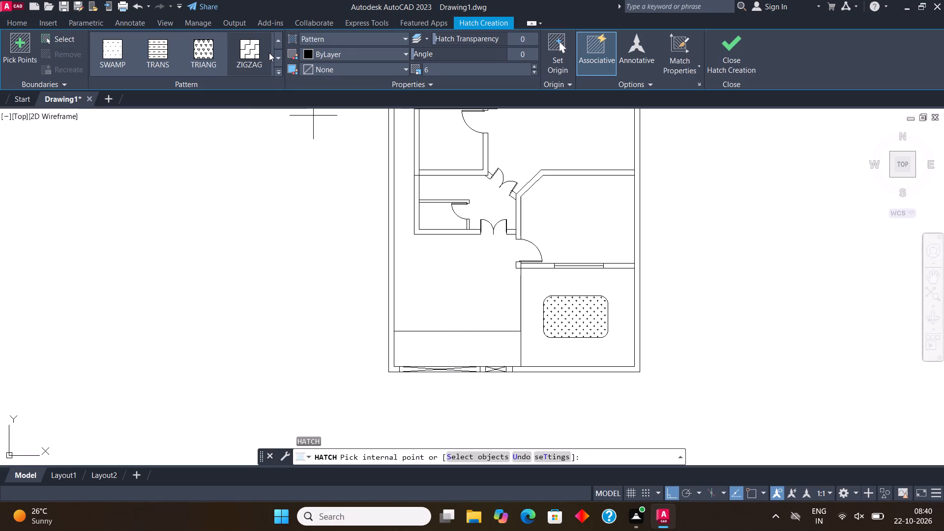
{"action": "left_click", "coordinate": [269, 53]}
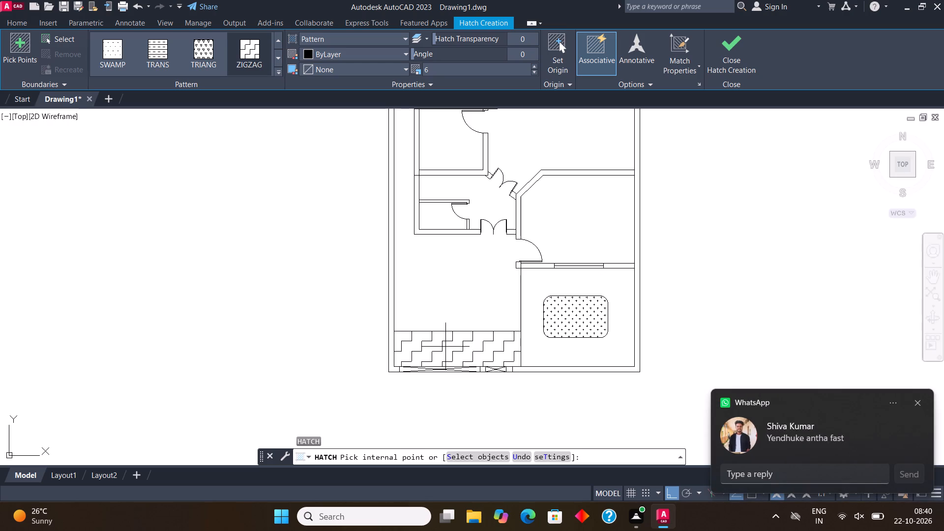
{"action": "left_click", "coordinate": [533, 64]}
{"action": "left_click", "coordinate": [534, 69]}
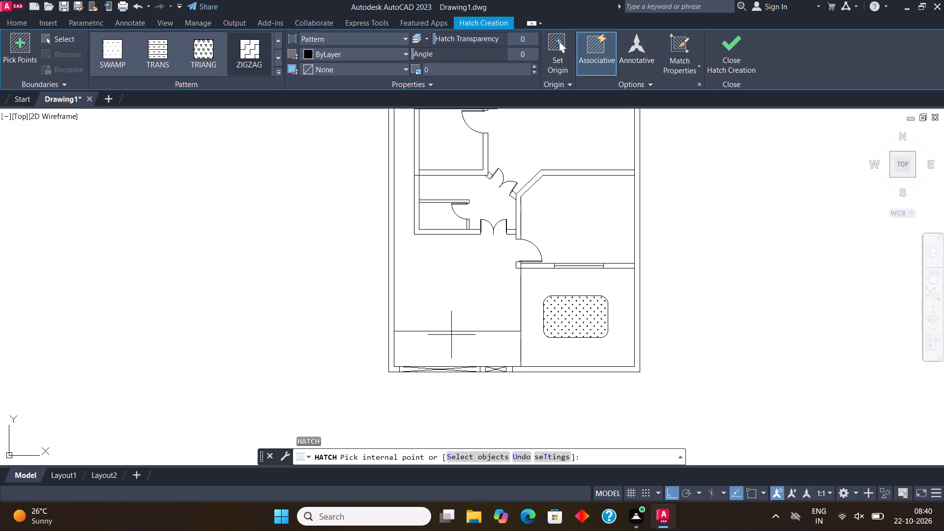
{"action": "left_click", "coordinate": [534, 67]}
{"action": "left_click", "coordinate": [534, 67]}
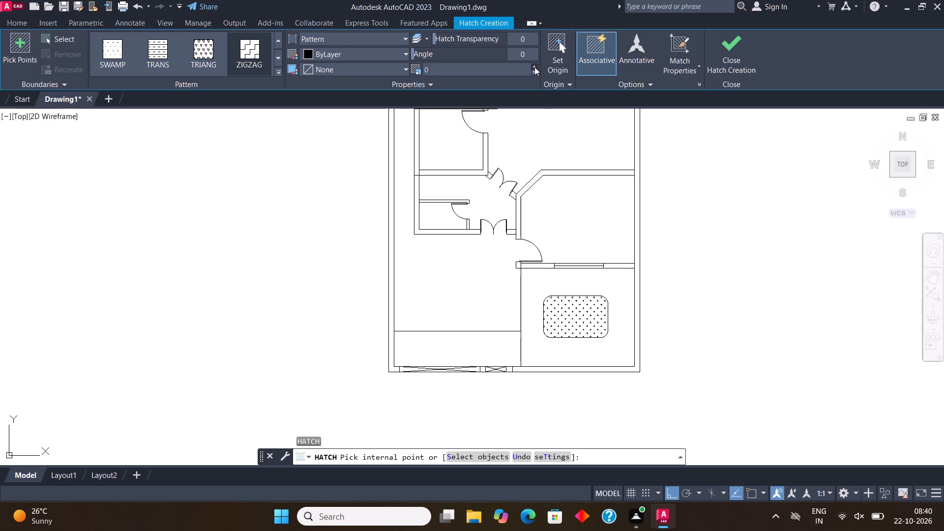
{"action": "left_click", "coordinate": [534, 67]}
{"action": "left_click", "coordinate": [534, 67]}
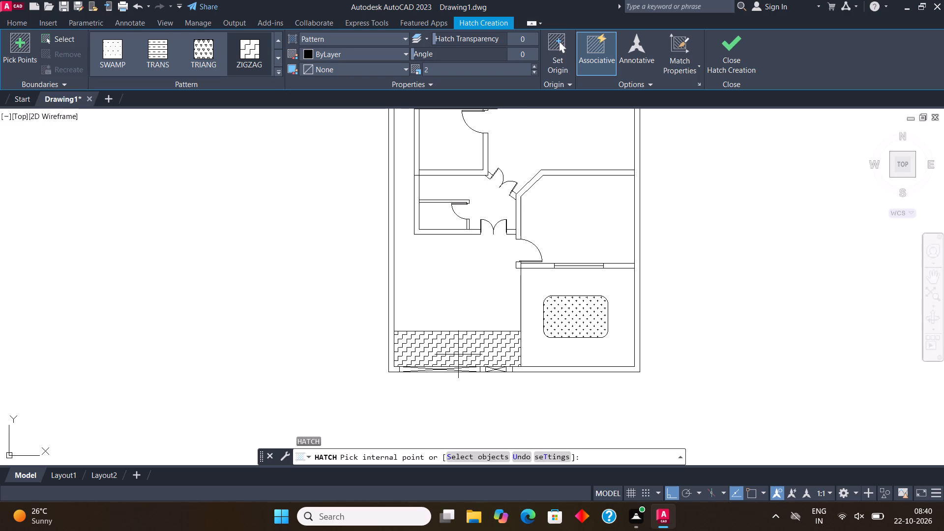
{"action": "left_click", "coordinate": [534, 65]}
{"action": "left_click", "coordinate": [532, 73]}
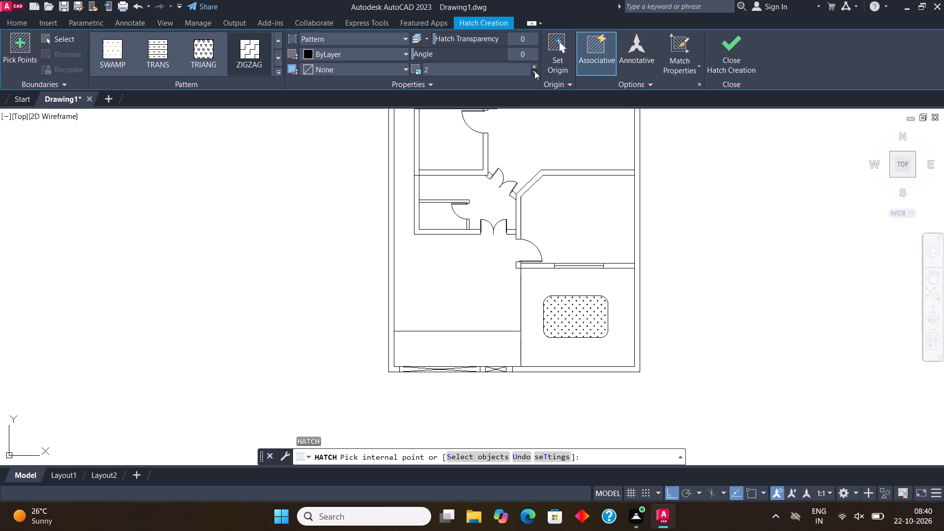
{"action": "left_click", "coordinate": [534, 71]}
{"action": "left_click", "coordinate": [534, 71]}
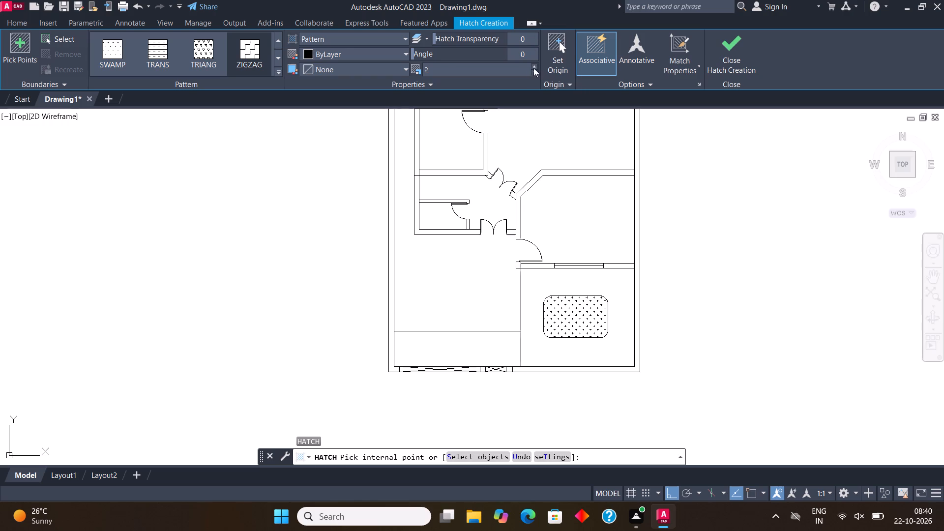
{"action": "left_click", "coordinate": [534, 72]}
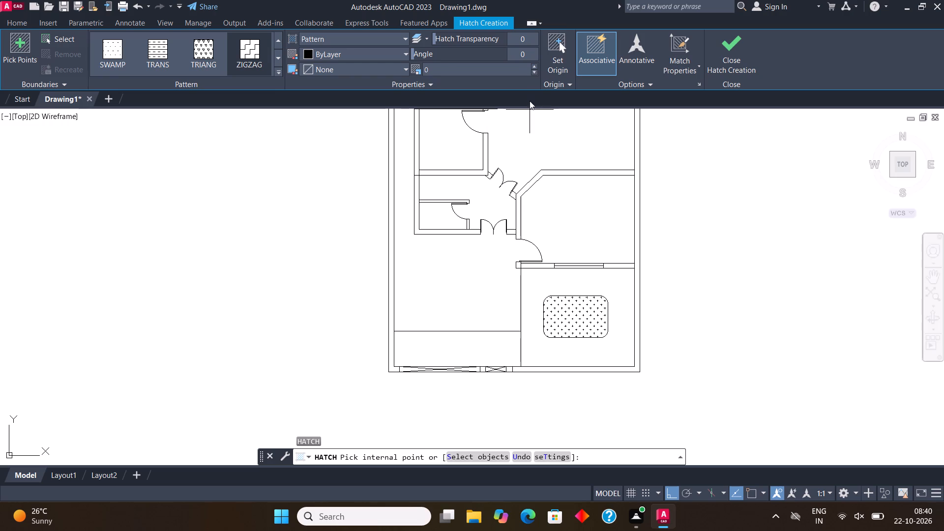
{"action": "left_click", "coordinate": [534, 67]}
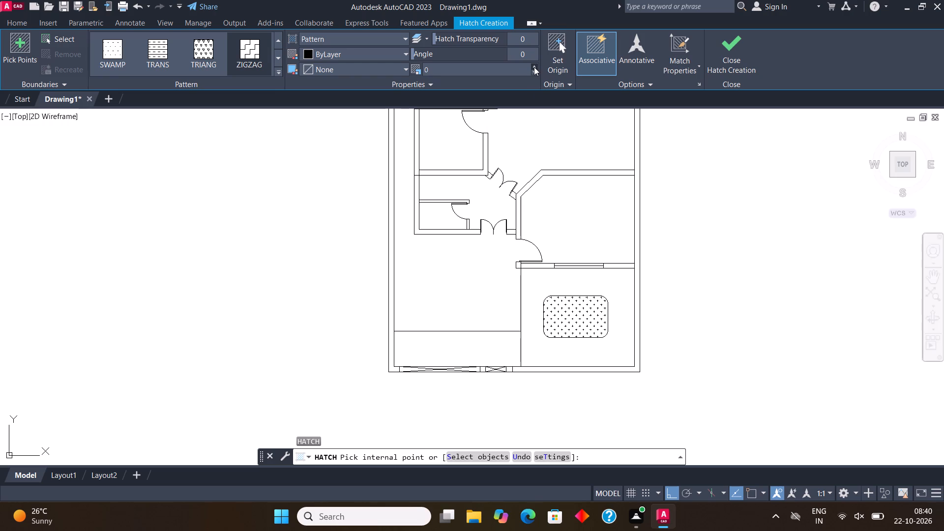
{"action": "left_click", "coordinate": [534, 63]}
{"action": "left_click", "coordinate": [533, 67]}
{"action": "left_click", "coordinate": [455, 352]}
{"action": "left_click", "coordinate": [731, 55]}
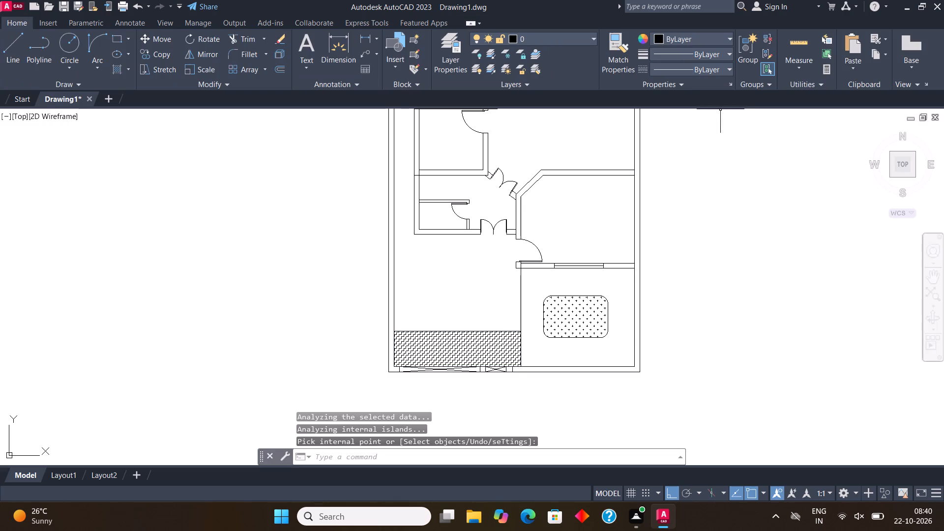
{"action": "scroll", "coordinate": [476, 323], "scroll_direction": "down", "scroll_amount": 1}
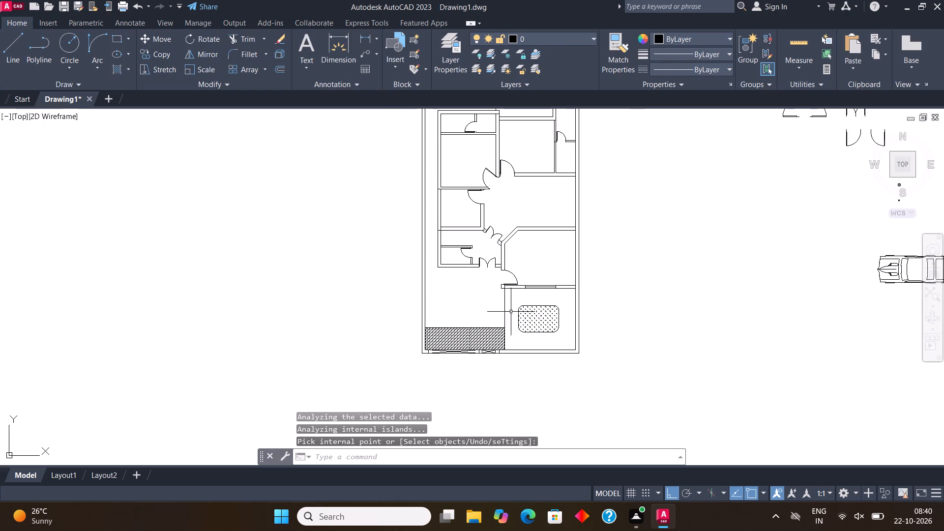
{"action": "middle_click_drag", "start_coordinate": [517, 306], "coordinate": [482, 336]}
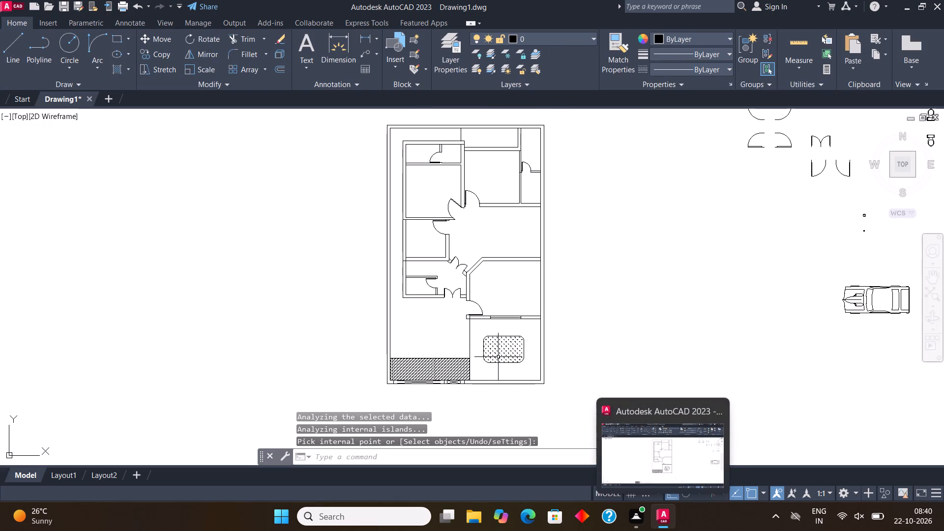
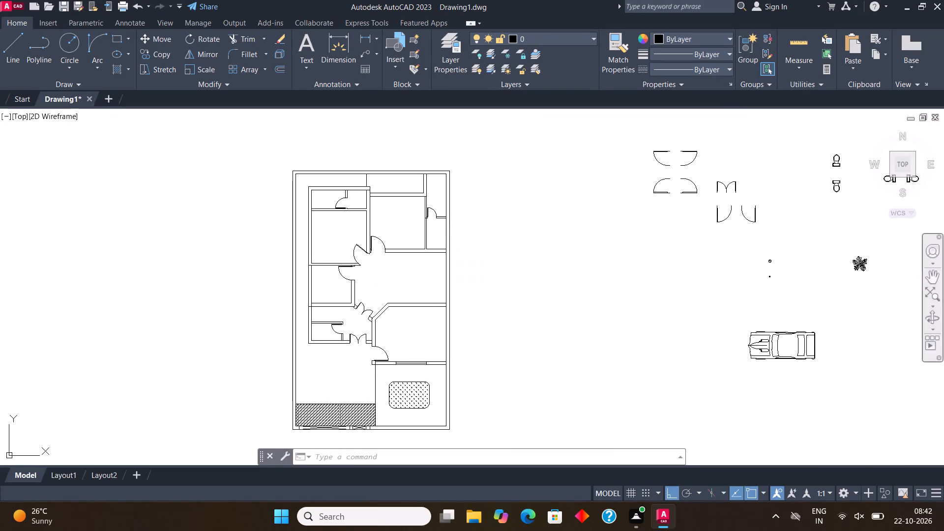
Copy the palm plant from the spare symbols into the garden corner beside the door, above the hatched lawn.
{"action": "left_click", "coordinate": [868, 258]}
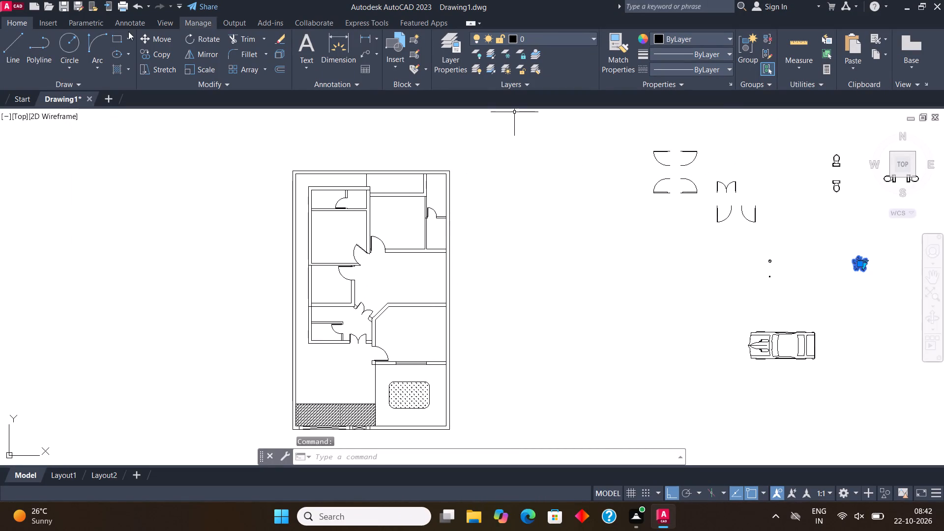
{"action": "left_click", "coordinate": [160, 55]}
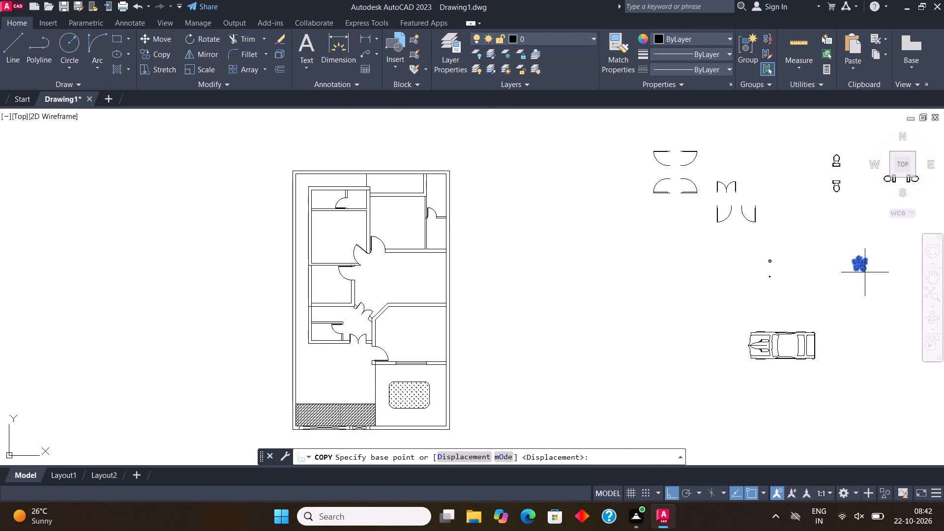
{"action": "left_click", "coordinate": [864, 265]}
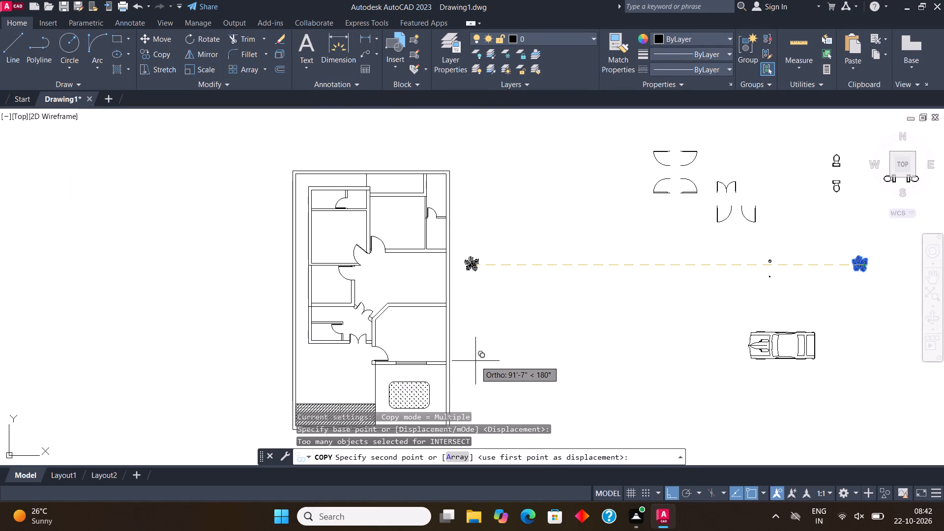
{"action": "key", "text": "F8"}
{"action": "scroll", "coordinate": [390, 366], "scroll_direction": "up", "scroll_amount": 3}
{"action": "middle_click_drag", "start_coordinate": [409, 339], "coordinate": [474, 193]}
{"action": "scroll", "coordinate": [432, 277], "scroll_direction": "up", "scroll_amount": 1}
{"action": "left_click", "coordinate": [451, 243]}
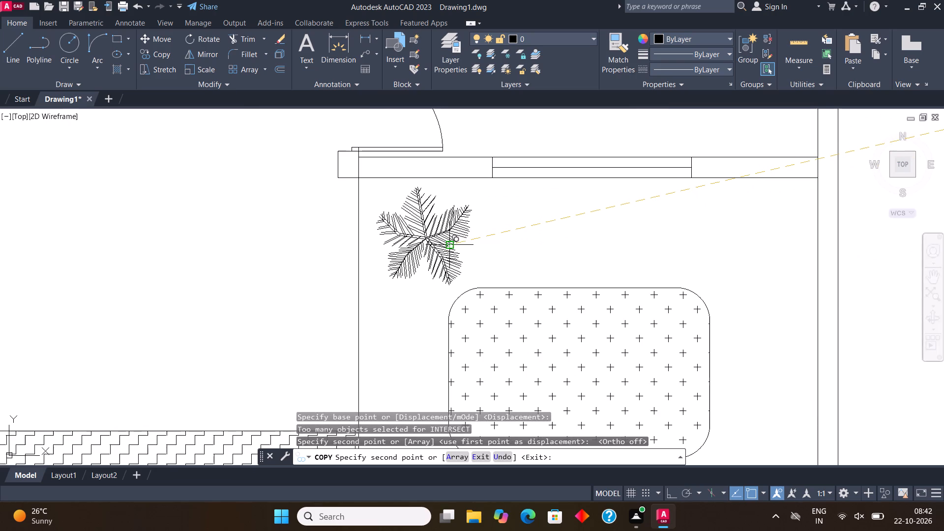
{"action": "key", "text": "Escape"}
Move the larger of the two small round shrub symbols into the garden, beside the palm above the lawn.
{"action": "scroll", "coordinate": [421, 252], "scroll_direction": "down", "scroll_amount": 4}
{"action": "scroll", "coordinate": [447, 252], "scroll_direction": "up", "scroll_amount": 3}
{"action": "scroll", "coordinate": [447, 252], "scroll_direction": "down", "scroll_amount": 2}
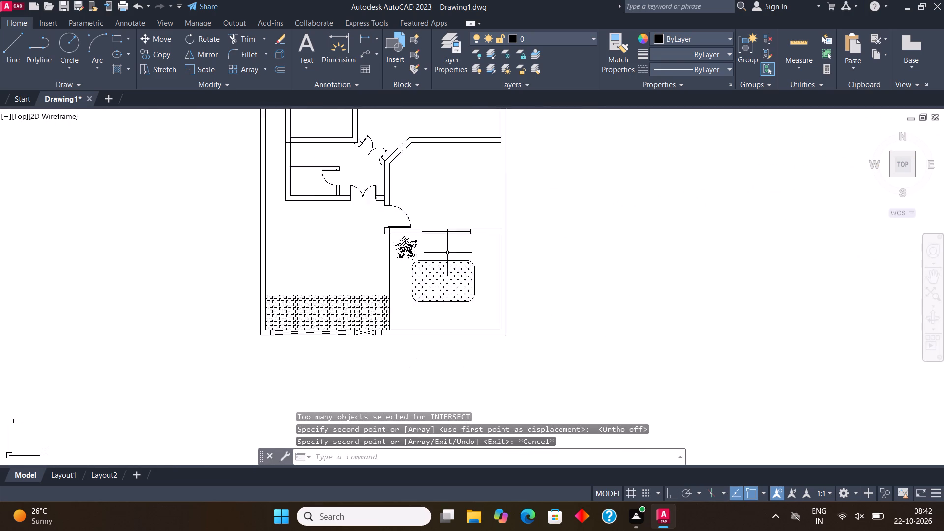
{"action": "scroll", "coordinate": [448, 253], "scroll_direction": "down", "scroll_amount": 1}
{"action": "scroll", "coordinate": [828, 137], "scroll_direction": "up", "scroll_amount": 2}
{"action": "left_click", "coordinate": [722, 143]}
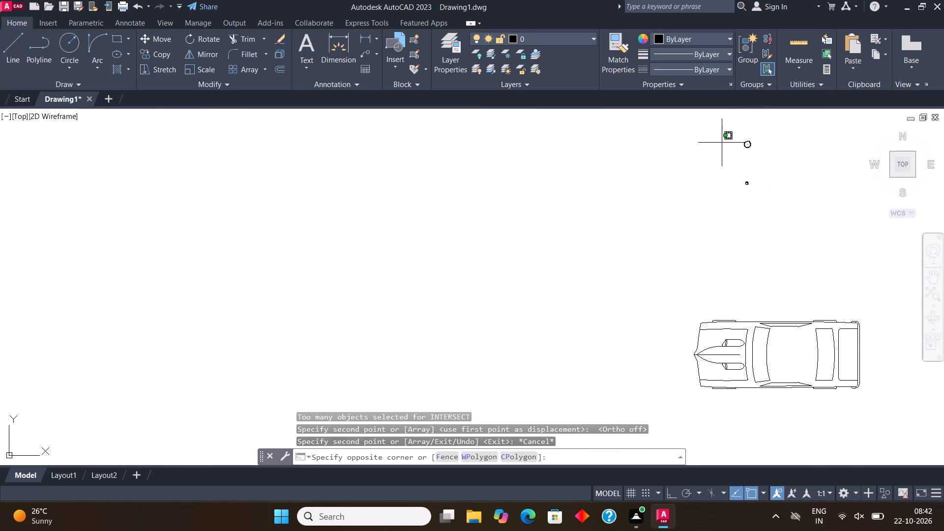
{"action": "left_click", "coordinate": [788, 168]}
{"action": "left_click", "coordinate": [759, 148]}
{"action": "left_click", "coordinate": [734, 138]}
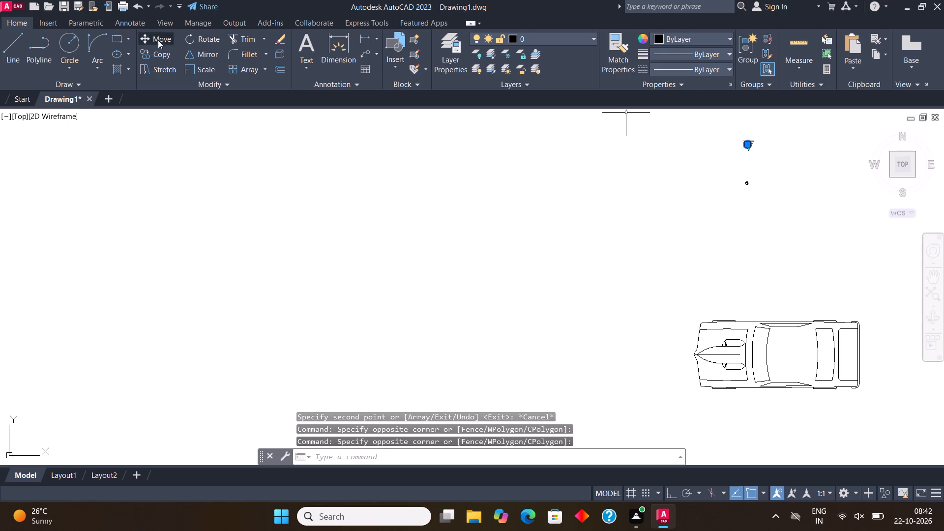
{"action": "left_click", "coordinate": [158, 40]}
{"action": "left_click", "coordinate": [749, 145]}
{"action": "scroll", "coordinate": [758, 228], "scroll_direction": "down", "scroll_amount": 3}
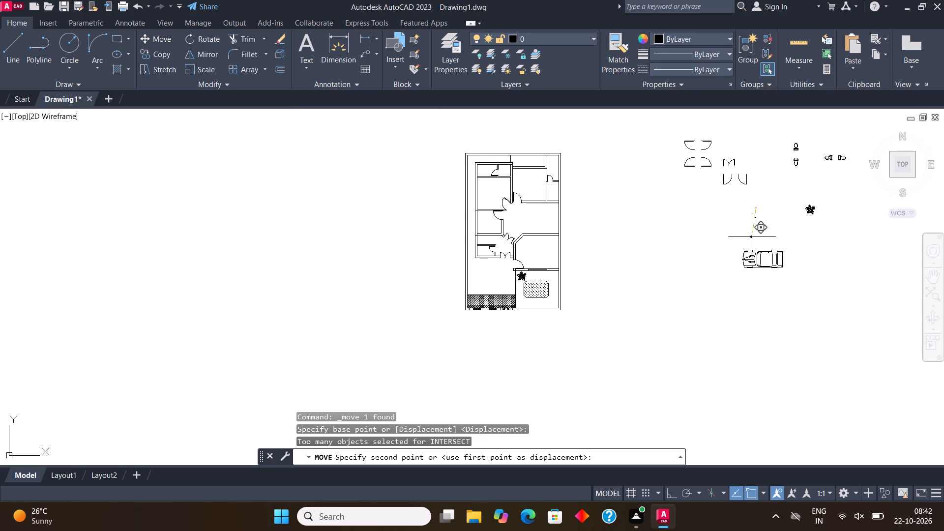
{"action": "scroll", "coordinate": [525, 281], "scroll_direction": "up", "scroll_amount": 5}
{"action": "scroll", "coordinate": [587, 230], "scroll_direction": "up", "scroll_amount": 1}
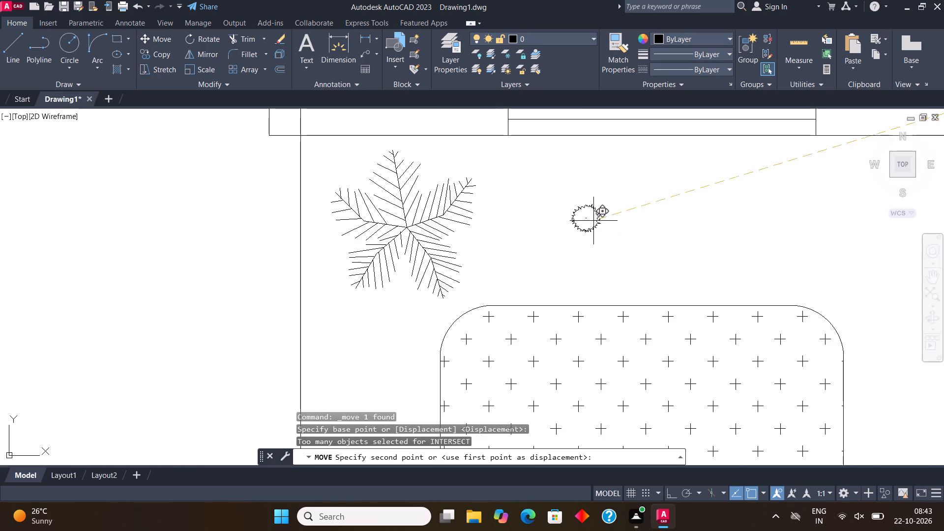
{"action": "left_click", "coordinate": [585, 221]}
{"action": "key", "text": "Escape"}
Scale up the jagged round shrub in the garden freehand, to a little over half the palm's width.
{"action": "left_click", "coordinate": [597, 238]}
{"action": "left_click", "coordinate": [561, 187]}
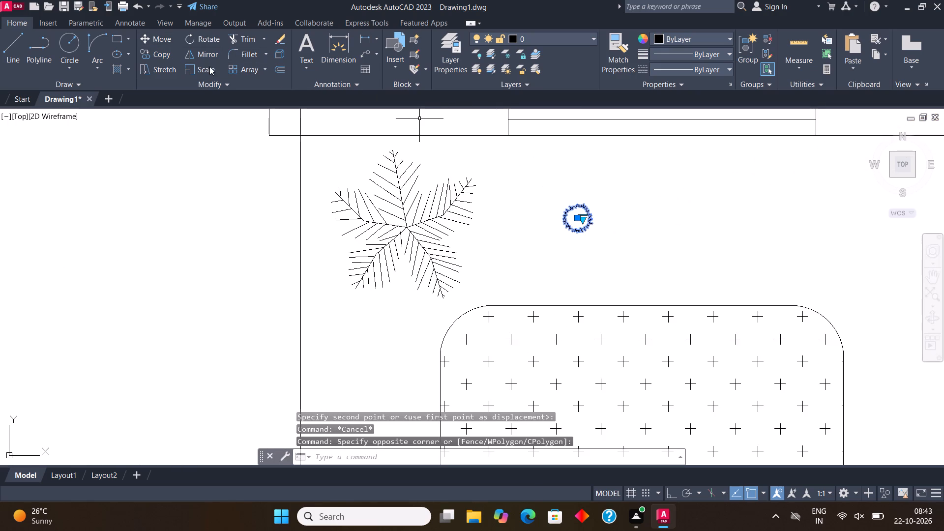
{"action": "left_click", "coordinate": [209, 66]}
{"action": "left_click", "coordinate": [574, 225]}
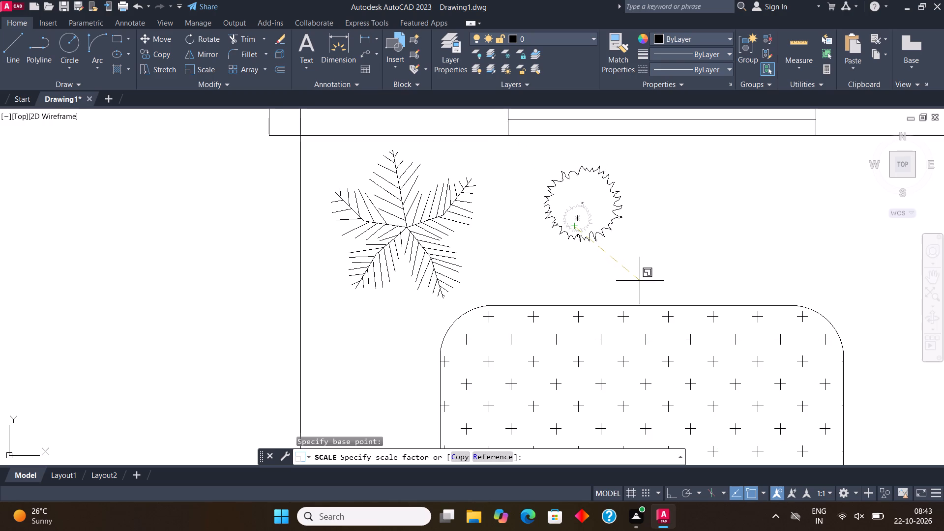
{"action": "left_click", "coordinate": [647, 285]}
Move the enlarged jagged shrub slightly closer to the palm, between the wall and the lawn.
{"action": "scroll", "coordinate": [650, 273], "scroll_direction": "down", "scroll_amount": 4}
{"action": "middle_click_drag", "start_coordinate": [638, 269], "coordinate": [604, 276]}
{"action": "scroll", "coordinate": [605, 275], "scroll_direction": "up", "scroll_amount": 3}
{"action": "left_click", "coordinate": [612, 289]}
{"action": "left_click", "coordinate": [603, 268]}
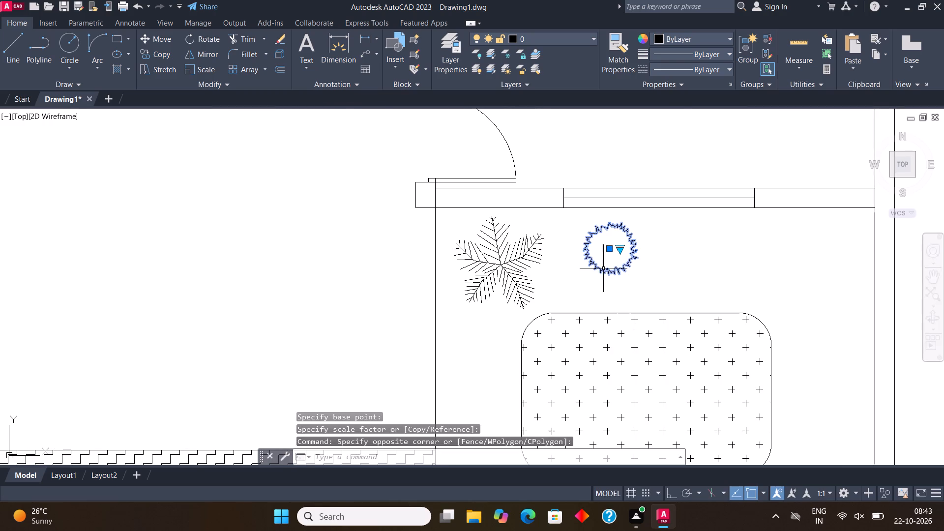
{"action": "left_click", "coordinate": [167, 40]}
{"action": "left_click", "coordinate": [596, 241]}
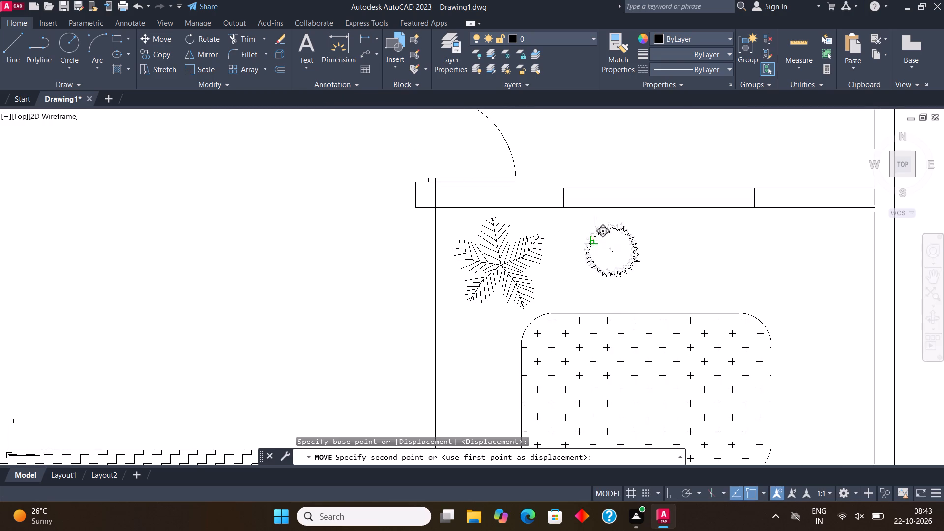
{"action": "left_click", "coordinate": [574, 252]}
Copy the remaining small round leafy plant symbol into the garden, beside the jagged shrub above the lawn.
{"action": "scroll", "coordinate": [474, 266], "scroll_direction": "down", "scroll_amount": 6}
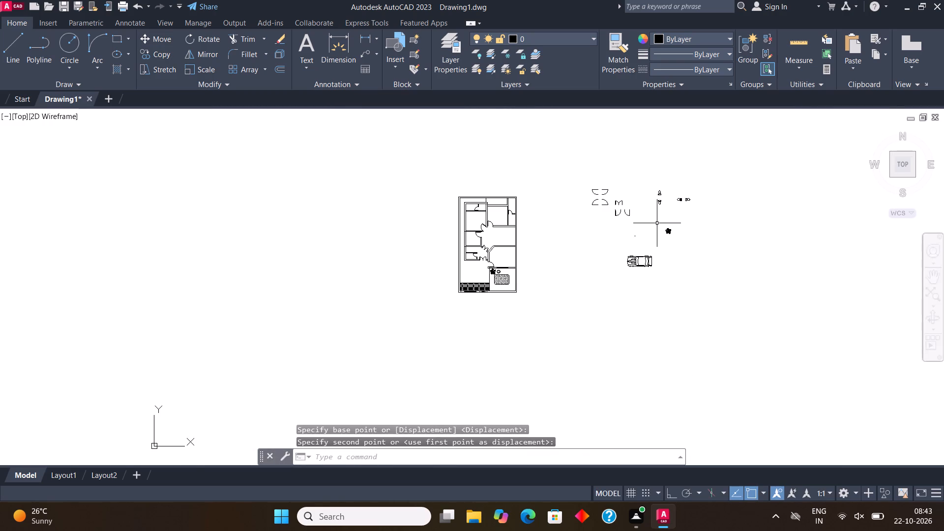
{"action": "scroll", "coordinate": [625, 235], "scroll_direction": "up", "scroll_amount": 6}
{"action": "left_click", "coordinate": [776, 288]}
{"action": "left_click", "coordinate": [711, 213]}
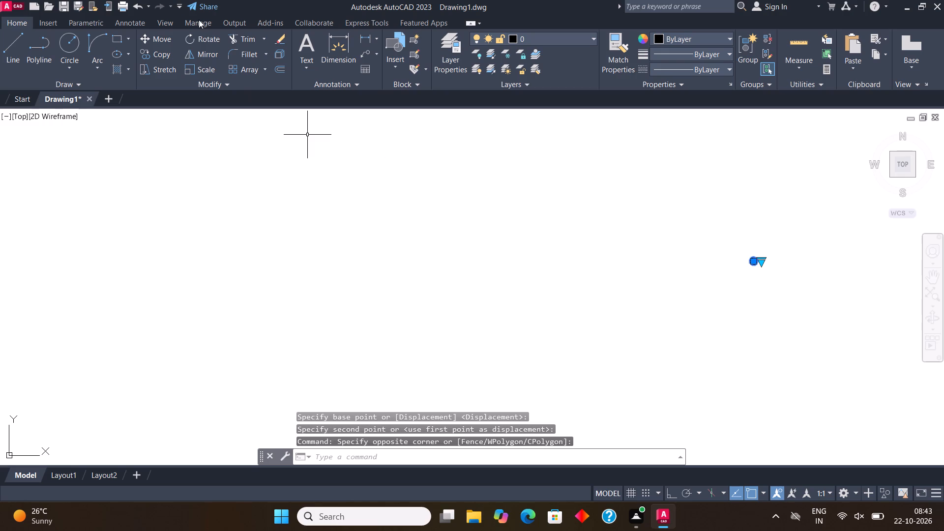
{"action": "left_click", "coordinate": [164, 56]}
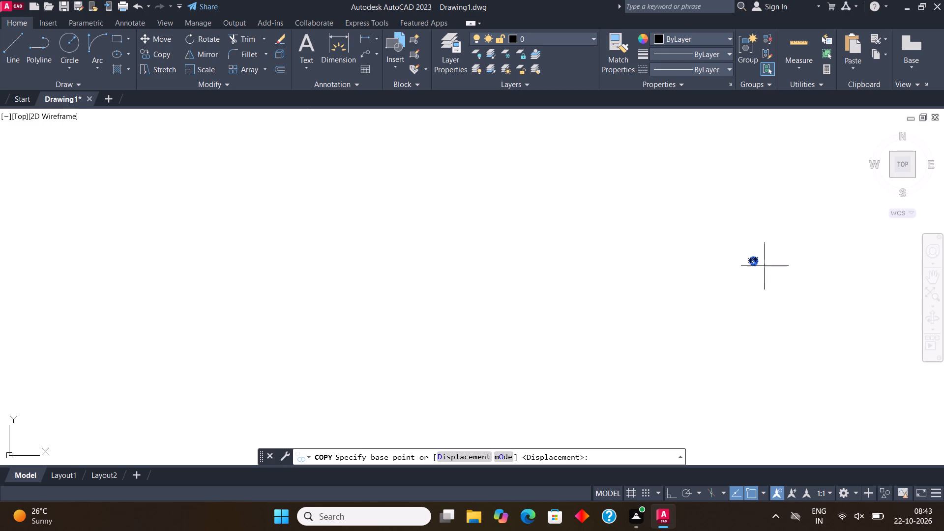
{"action": "left_click", "coordinate": [757, 259]}
{"action": "scroll", "coordinate": [734, 252], "scroll_direction": "down", "scroll_amount": 4}
{"action": "scroll", "coordinate": [404, 354], "scroll_direction": "up", "scroll_amount": 4}
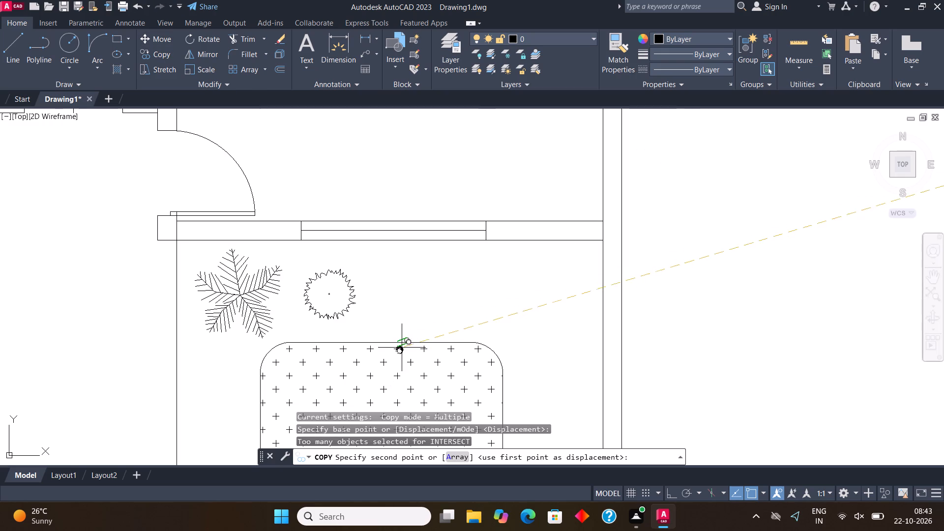
{"action": "left_click", "coordinate": [413, 294]}
{"action": "key", "text": "Escape"}
Scale up the leafy round plant freehand to about the jagged shrub's size.
{"action": "left_click_drag", "start_coordinate": [425, 315], "coordinate": [422, 311]}
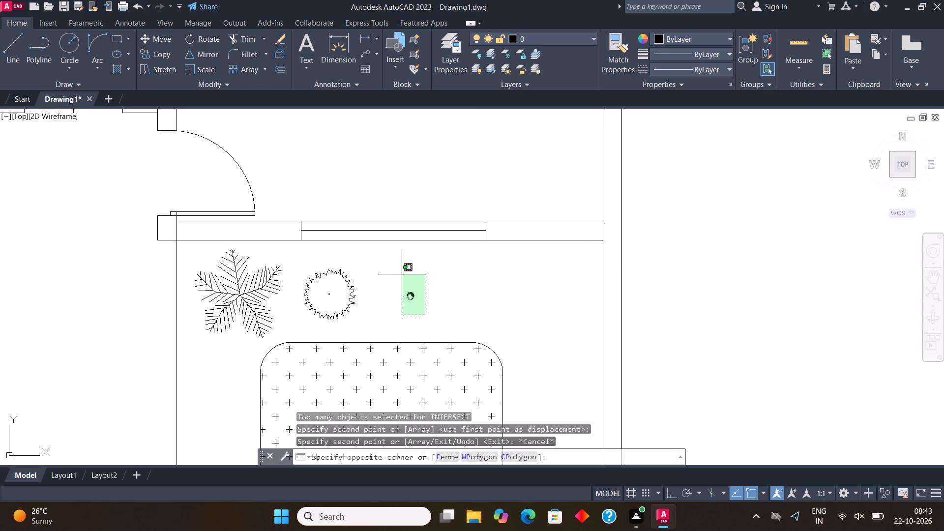
{"action": "left_click", "coordinate": [400, 272]}
{"action": "left_click", "coordinate": [209, 67]}
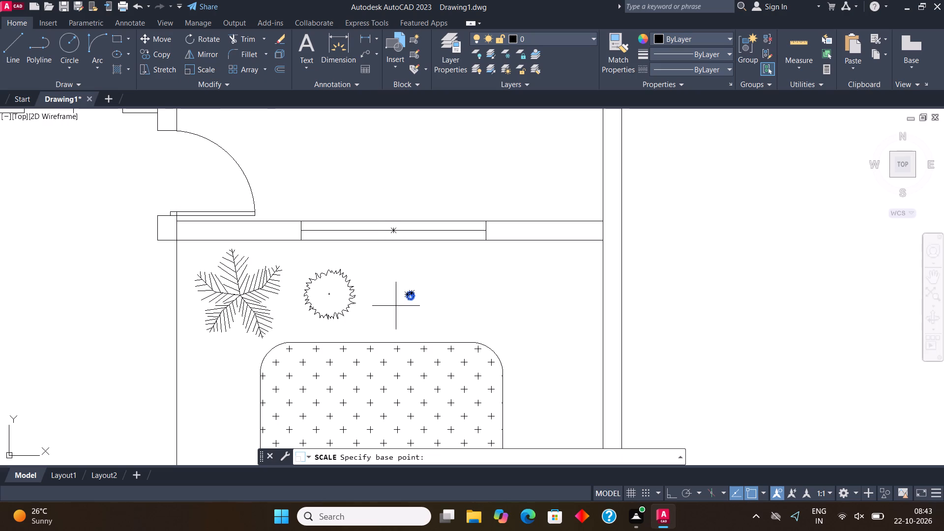
{"action": "left_click", "coordinate": [412, 294]}
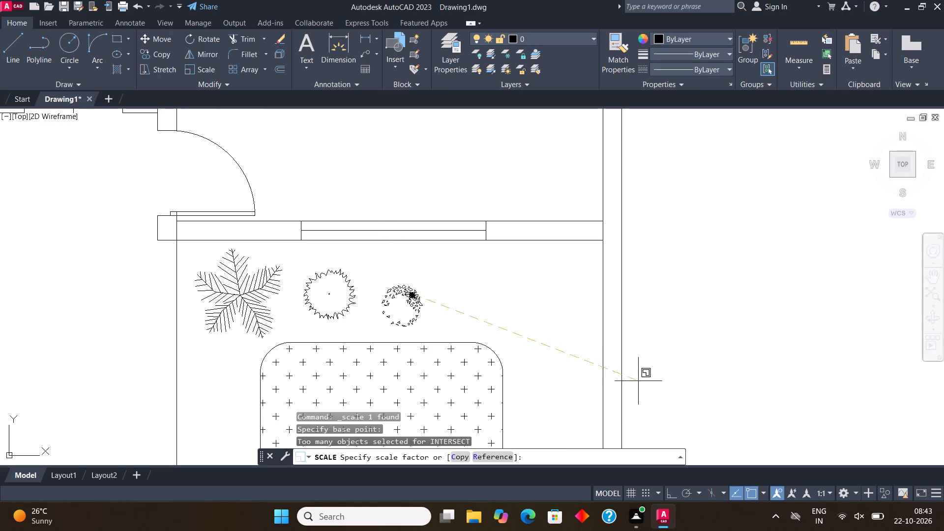
{"action": "left_click", "coordinate": [715, 383]}
Move the enlarged leafy plant slightly up, in line with the jagged shrub and clear of the lawn.
{"action": "left_click", "coordinate": [442, 303]}
{"action": "left_click", "coordinate": [385, 288]}
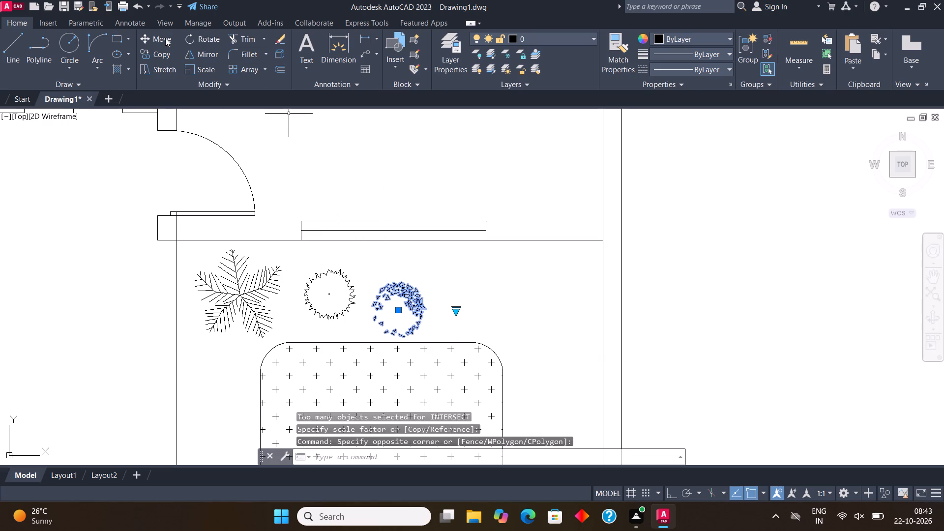
{"action": "left_click", "coordinate": [159, 37]}
{"action": "left_click", "coordinate": [402, 321]}
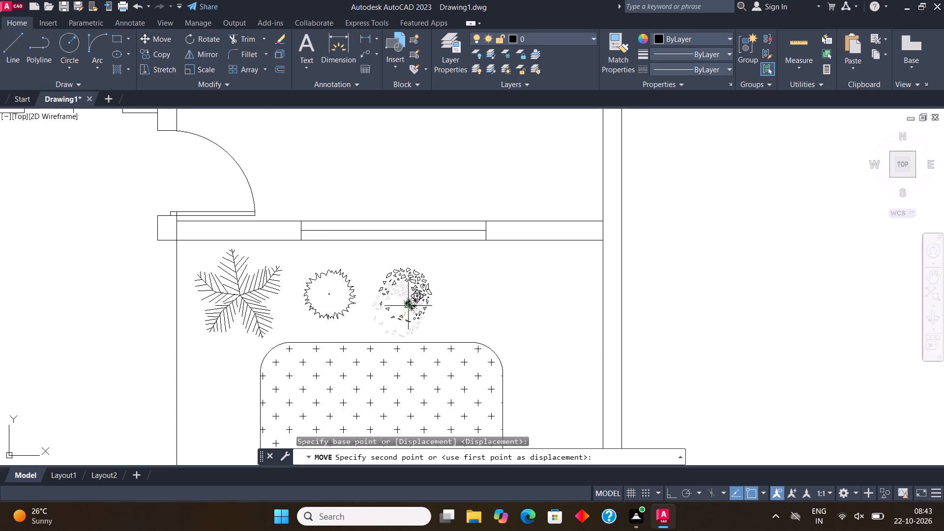
{"action": "left_click", "coordinate": [409, 307]}
Copy the garden palm once to the end of the plant row above the lawn and twice down the lawn's right side.
{"action": "scroll", "coordinate": [620, 265], "scroll_direction": "down", "scroll_amount": 2}
{"action": "scroll", "coordinate": [518, 277], "scroll_direction": "up", "scroll_amount": 1}
{"action": "left_click", "coordinate": [442, 273]}
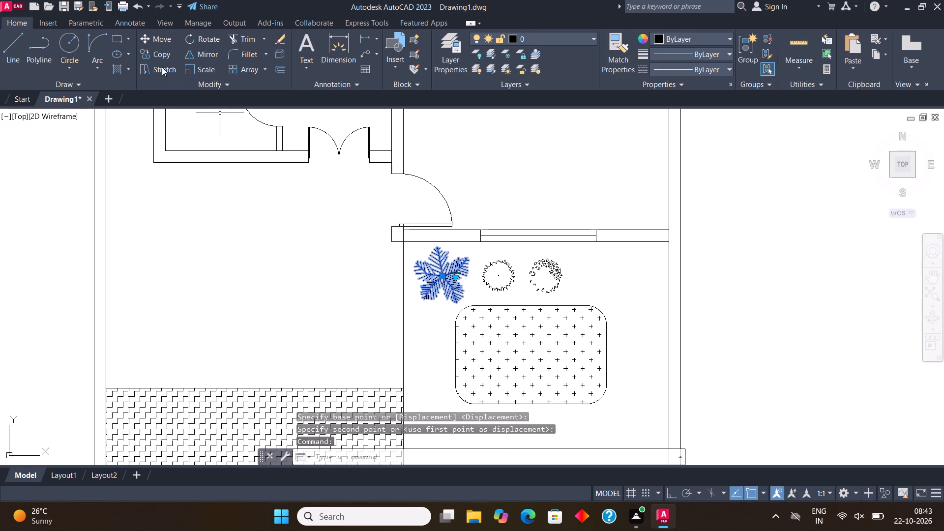
{"action": "left_click", "coordinate": [154, 55]}
{"action": "left_click", "coordinate": [450, 290]}
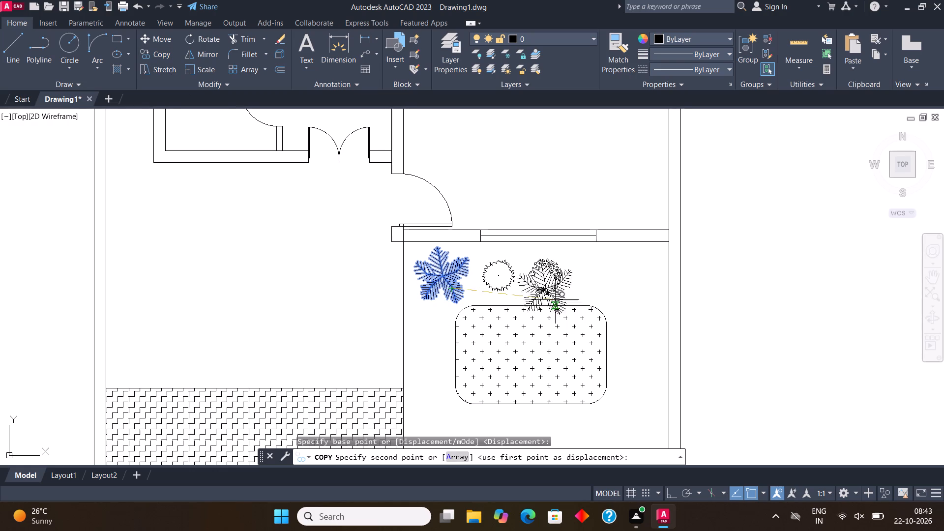
{"action": "left_click", "coordinate": [608, 288]}
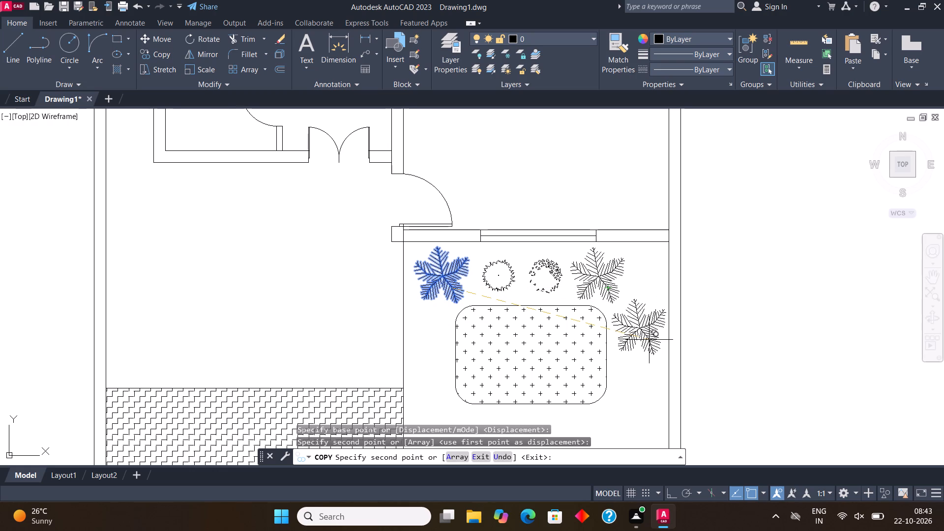
{"action": "left_click", "coordinate": [649, 340]}
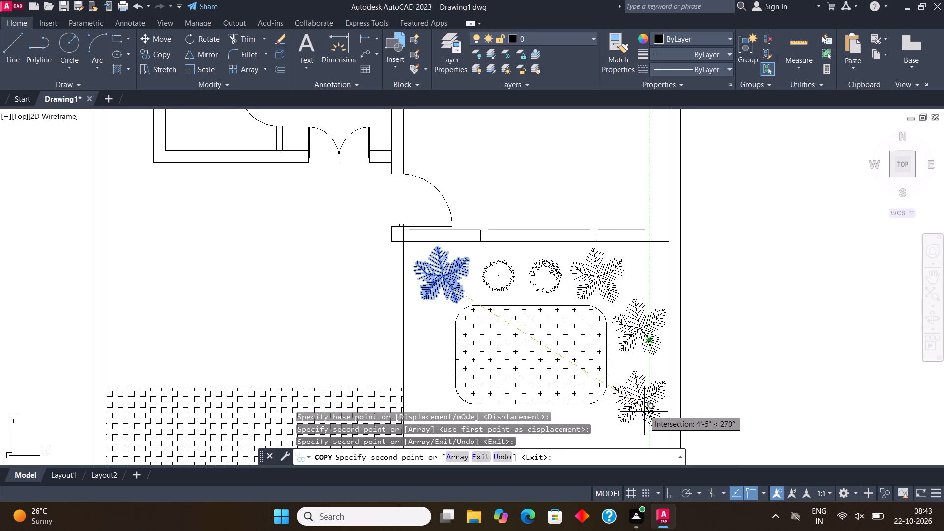
{"action": "left_click", "coordinate": [644, 412]}
Place three more palm copies below the lawn and one on its left side, and finish copying.
{"action": "scroll", "coordinate": [625, 327], "scroll_direction": "down", "scroll_amount": 2}
{"action": "scroll", "coordinate": [569, 342], "scroll_direction": "up", "scroll_amount": 2}
{"action": "scroll", "coordinate": [566, 306], "scroll_direction": "down", "scroll_amount": 2}
{"action": "scroll", "coordinate": [560, 365], "scroll_direction": "up", "scroll_amount": 2}
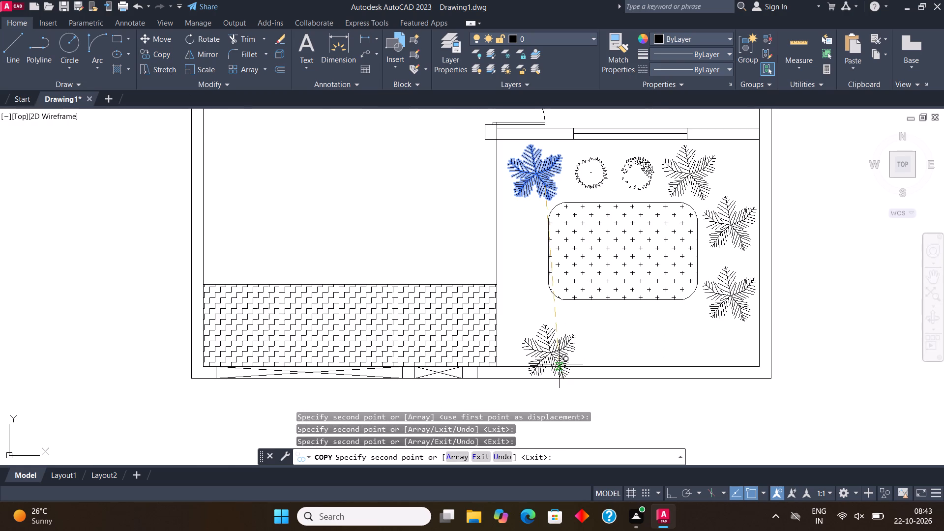
{"action": "left_click", "coordinate": [545, 340]}
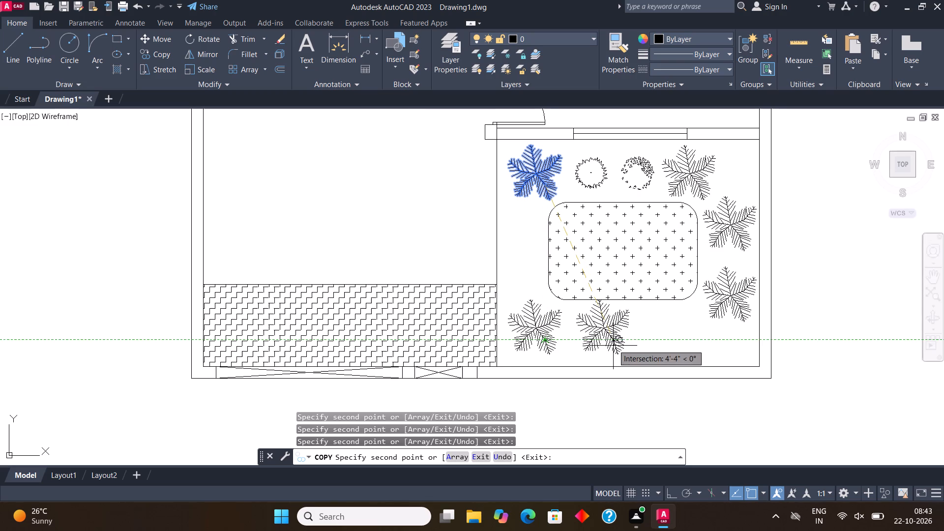
{"action": "left_click", "coordinate": [609, 345]}
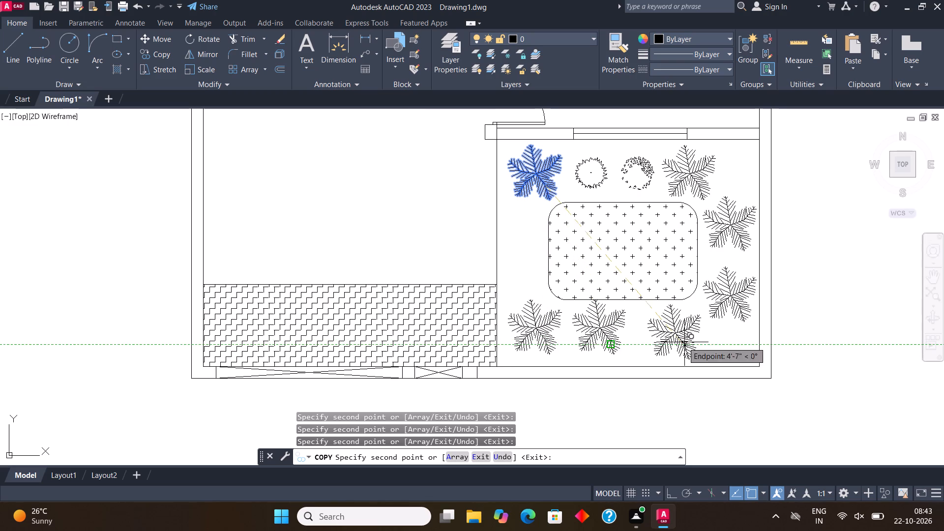
{"action": "left_click", "coordinate": [686, 338]}
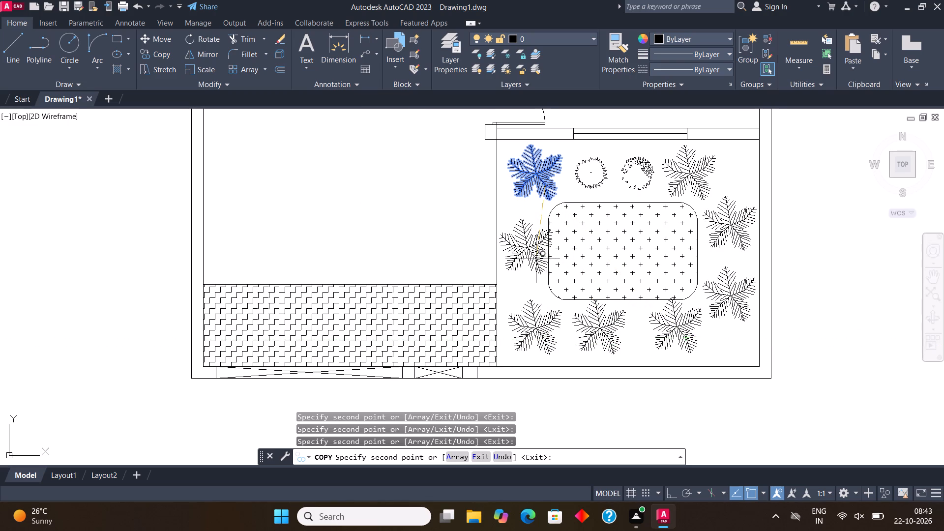
{"action": "left_click", "coordinate": [533, 257]}
{"action": "key", "text": "Escape"}
Erase the palm that overlaps the lawn's left edge.
{"action": "scroll", "coordinate": [603, 343], "scroll_direction": "down", "scroll_amount": 1}
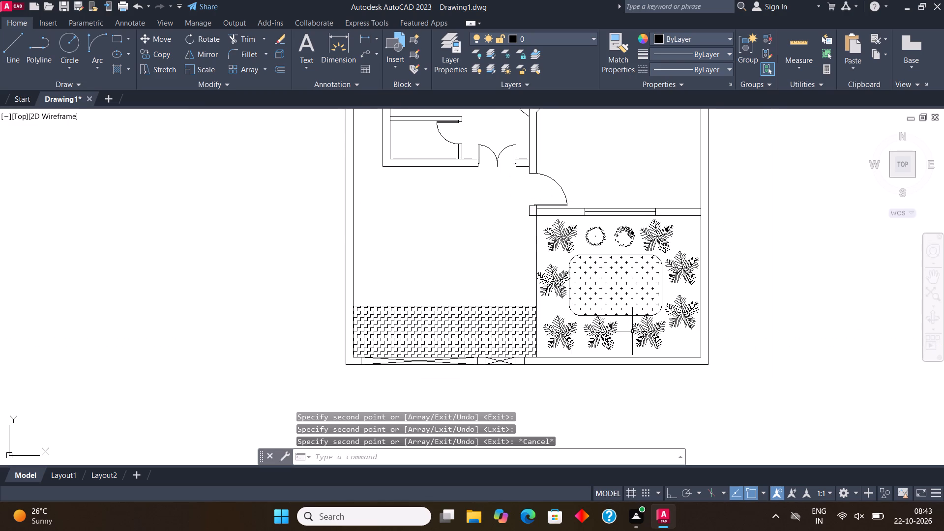
{"action": "middle_click_drag", "start_coordinate": [632, 331], "coordinate": [588, 320]}
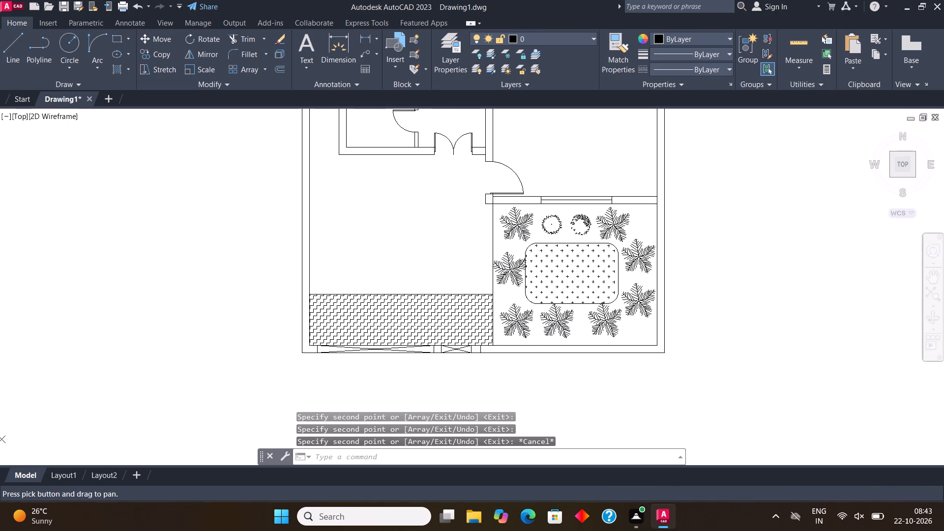
{"action": "left_click", "coordinate": [501, 282]}
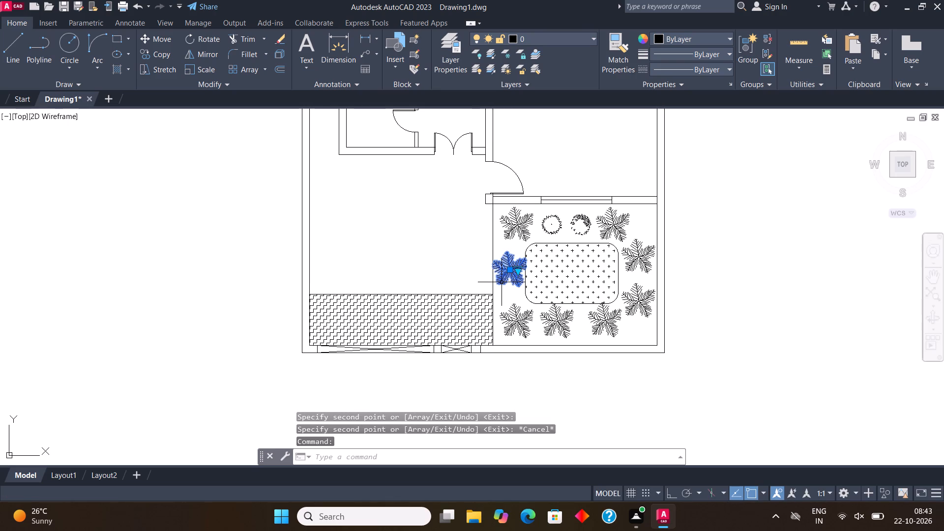
{"action": "key", "text": "Delete"}
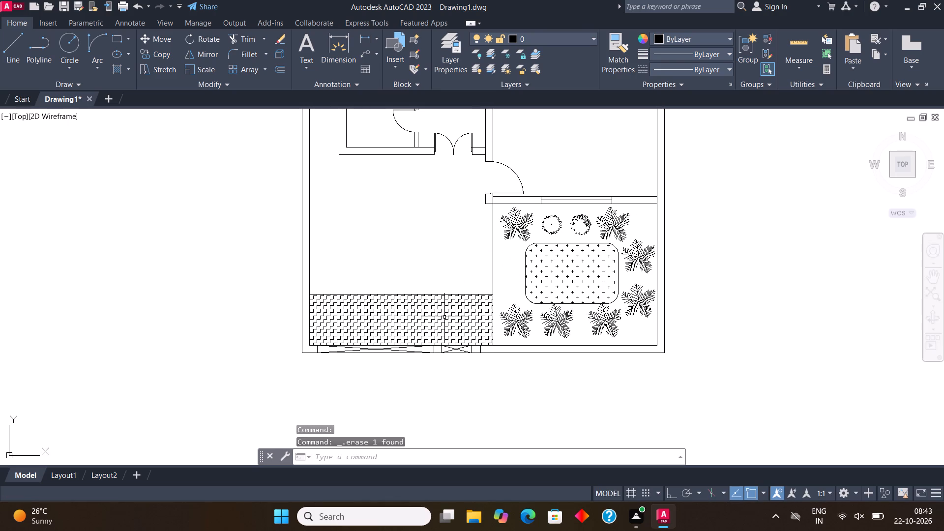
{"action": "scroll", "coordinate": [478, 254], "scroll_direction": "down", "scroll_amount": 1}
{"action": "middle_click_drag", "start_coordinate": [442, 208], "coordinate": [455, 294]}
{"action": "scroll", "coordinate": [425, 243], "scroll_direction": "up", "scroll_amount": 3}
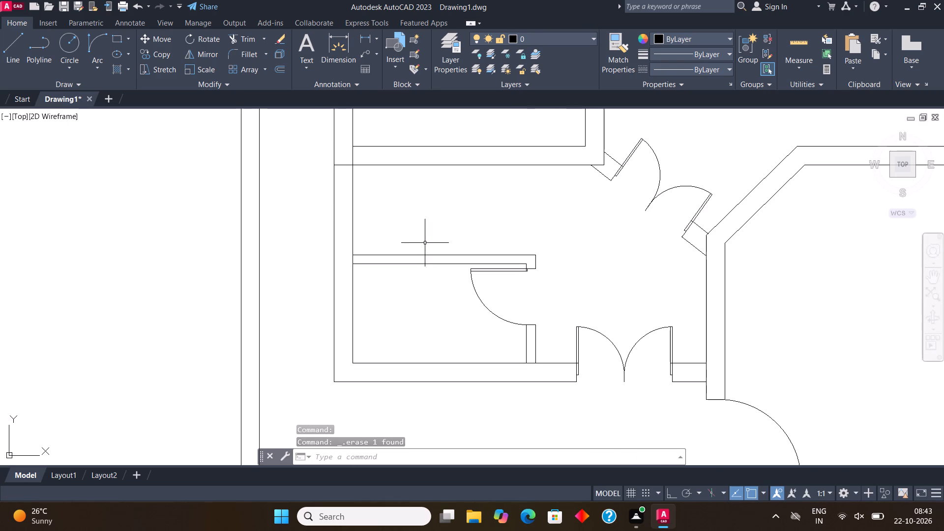
Draw a window in the outer left wall of the small room beside the double-door entrance, as a wall-thick rectangle with a centre line.
{"action": "left_click", "coordinate": [117, 36]}
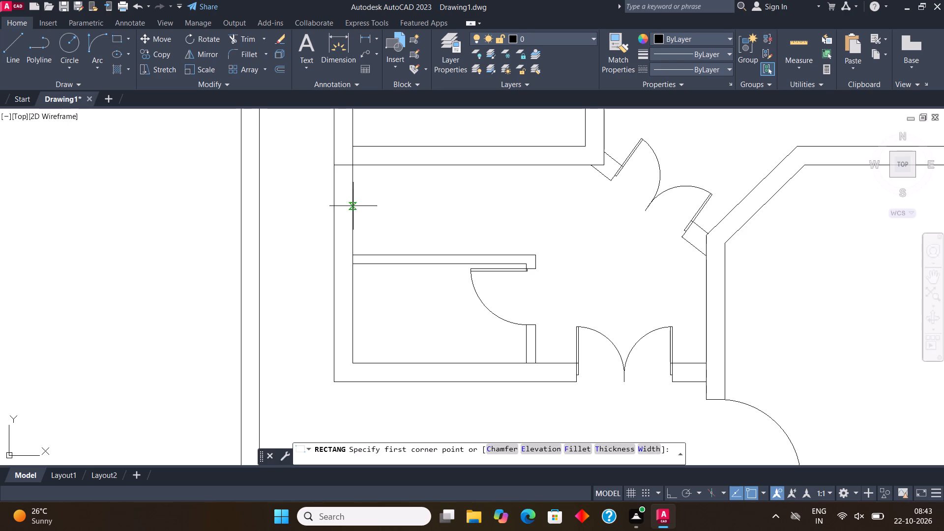
{"action": "left_click", "coordinate": [354, 338]}
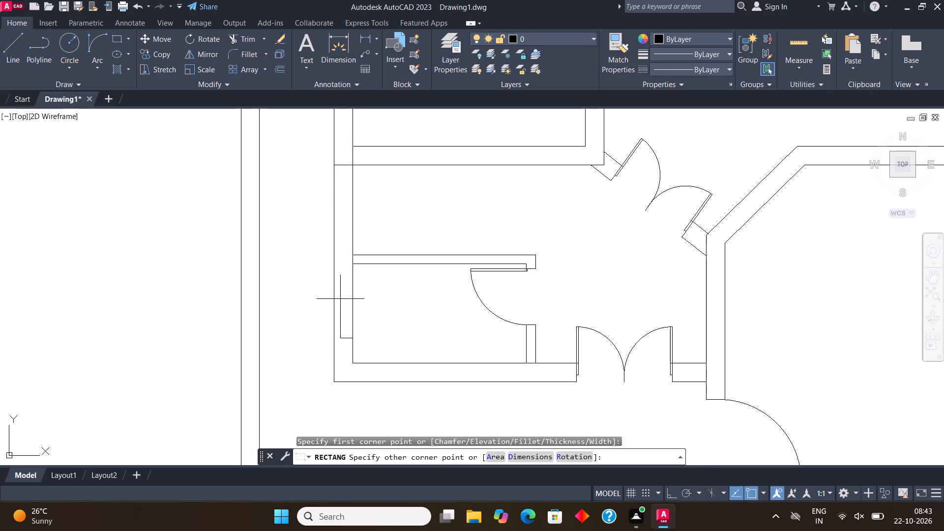
{"action": "left_click", "coordinate": [334, 281]}
{"action": "left_click", "coordinate": [15, 43]}
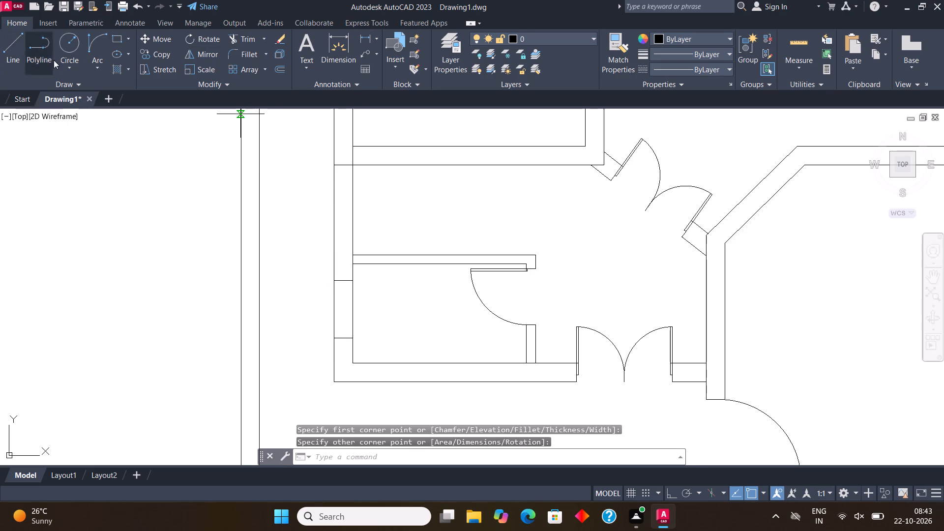
{"action": "left_click", "coordinate": [342, 338]}
{"action": "left_click", "coordinate": [343, 282]}
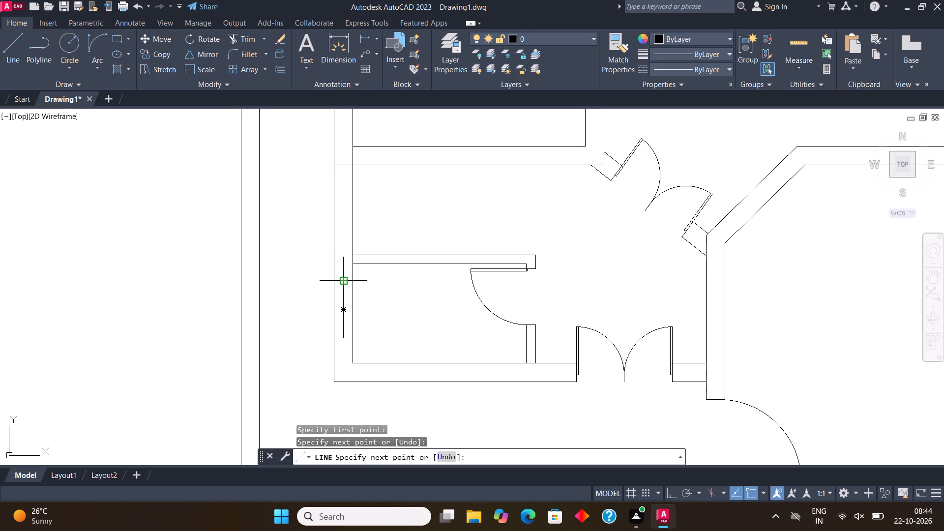
{"action": "scroll", "coordinate": [358, 346], "scroll_direction": "down", "scroll_amount": 3}
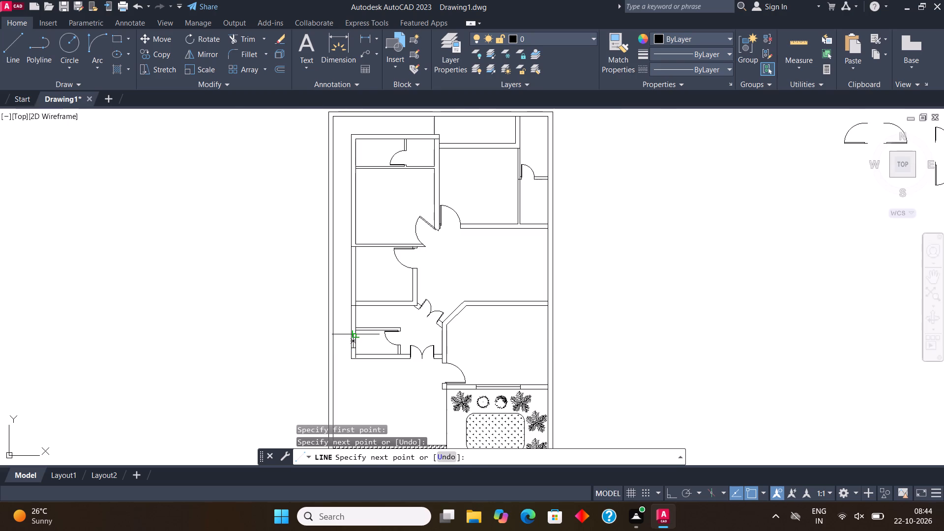
{"action": "key", "text": "Escape"}
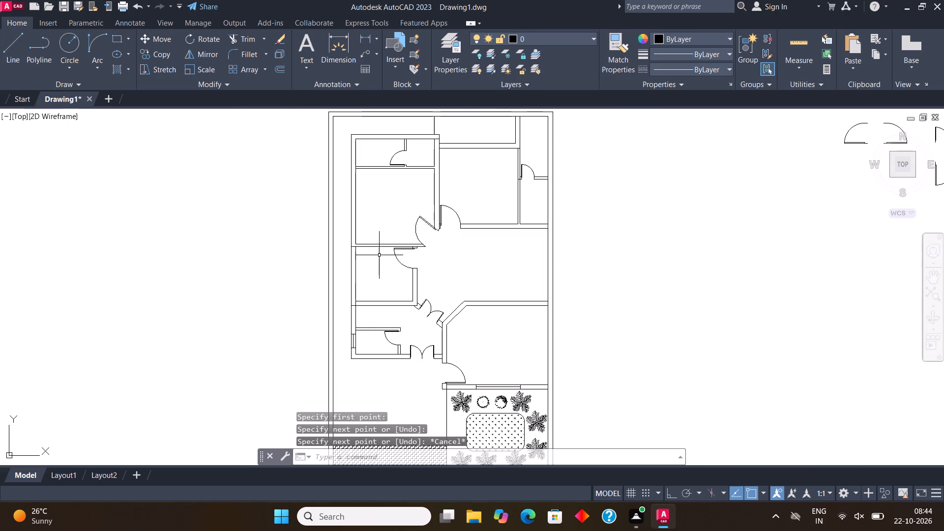
Copy the spare single door with its leaf on top and right-hand swing into the middle-left room's outer wall, opposite its existing door.
{"action": "scroll", "coordinate": [351, 272], "scroll_direction": "down", "scroll_amount": 4}
{"action": "scroll", "coordinate": [456, 256], "scroll_direction": "up", "scroll_amount": 3}
{"action": "scroll", "coordinate": [364, 212], "scroll_direction": "up", "scroll_amount": 2}
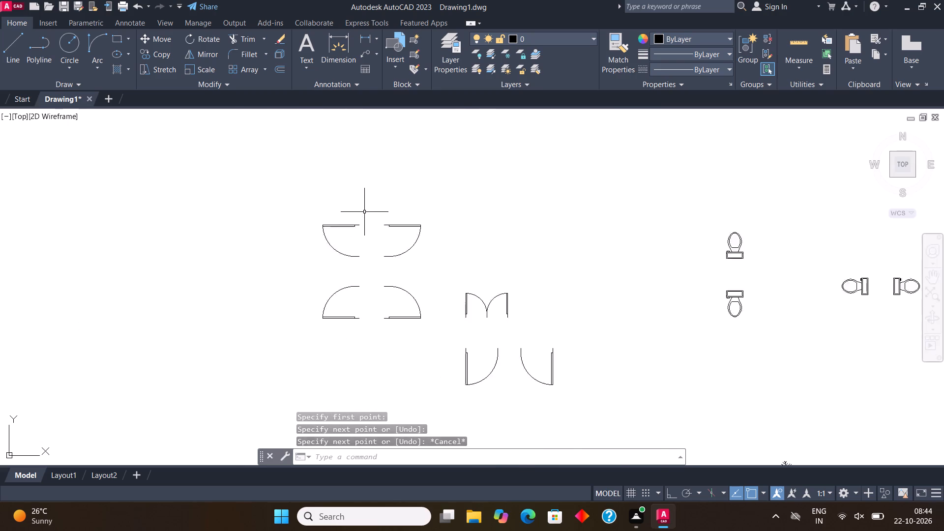
{"action": "scroll", "coordinate": [364, 212], "scroll_direction": "up", "scroll_amount": 1}
{"action": "left_click", "coordinate": [422, 239]}
{"action": "left_click", "coordinate": [405, 209]}
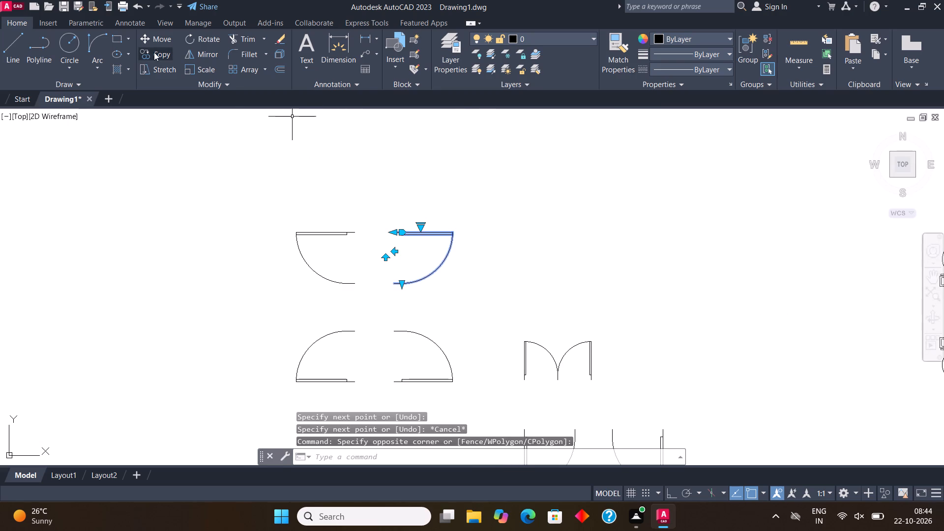
{"action": "left_click", "coordinate": [154, 52]}
{"action": "left_click", "coordinate": [390, 234]}
{"action": "scroll", "coordinate": [607, 224], "scroll_direction": "down", "scroll_amount": 1}
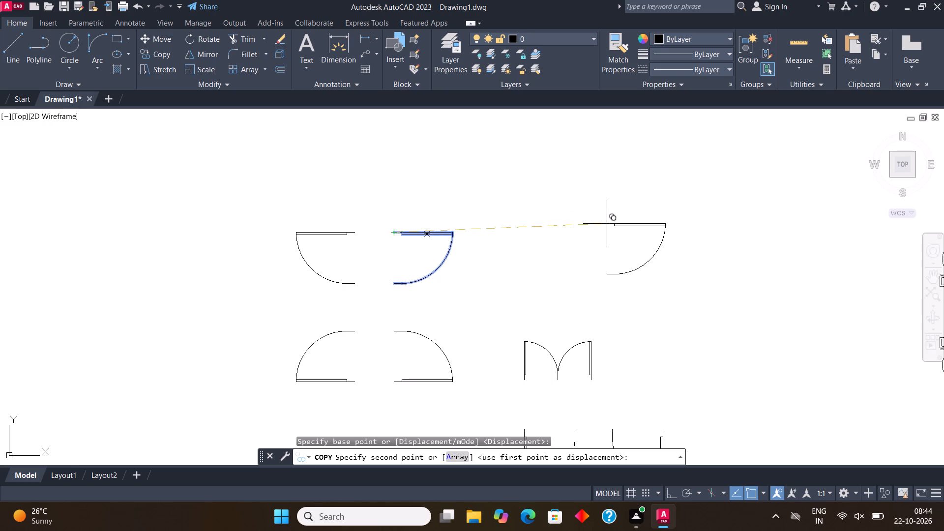
{"action": "scroll", "coordinate": [607, 224], "scroll_direction": "down", "scroll_amount": 5}
{"action": "scroll", "coordinate": [516, 251], "scroll_direction": "up", "scroll_amount": 5}
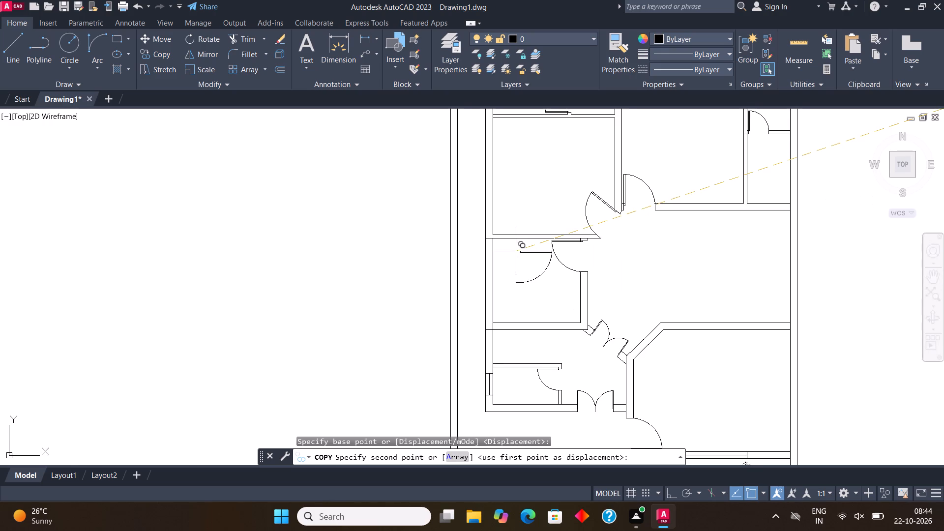
{"action": "middle_click_drag", "start_coordinate": [515, 251], "coordinate": [425, 255]}
{"action": "scroll", "coordinate": [419, 254], "scroll_direction": "up", "scroll_amount": 3}
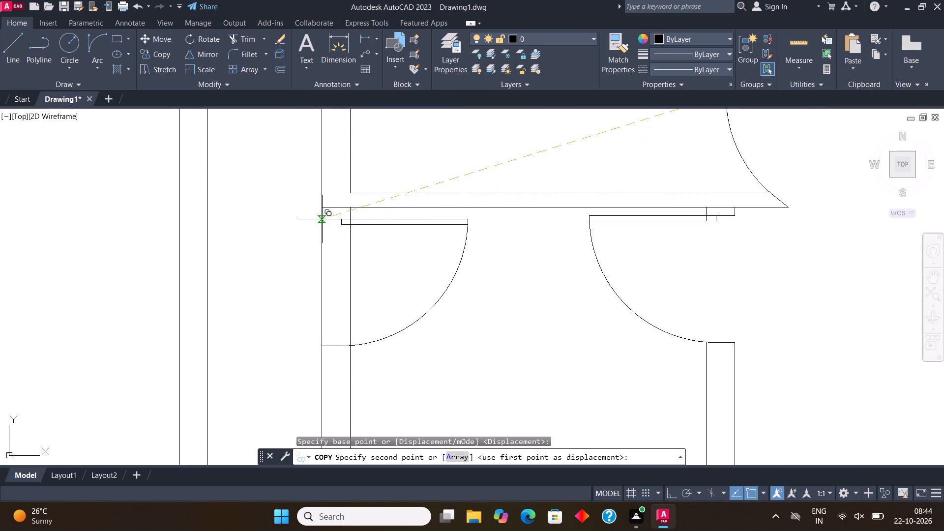
{"action": "left_click", "coordinate": [320, 220]}
{"action": "scroll", "coordinate": [479, 124], "scroll_direction": "down", "scroll_amount": 3}
{"action": "key", "text": "Escape"}
Trim both outer wall lines across the new doorway in the middle-left room.
{"action": "scroll", "coordinate": [482, 145], "scroll_direction": "up", "scroll_amount": 1}
{"action": "scroll", "coordinate": [480, 156], "scroll_direction": "down", "scroll_amount": 1}
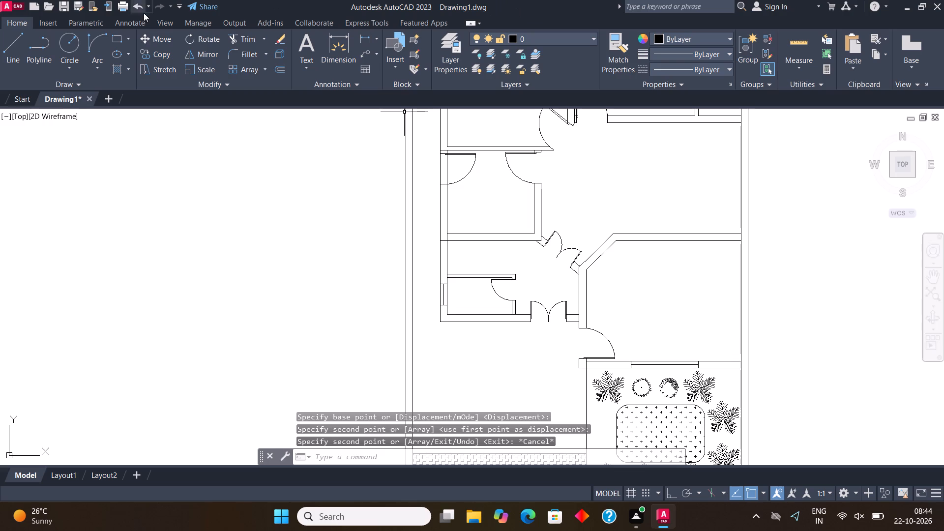
{"action": "left_click", "coordinate": [237, 38]}
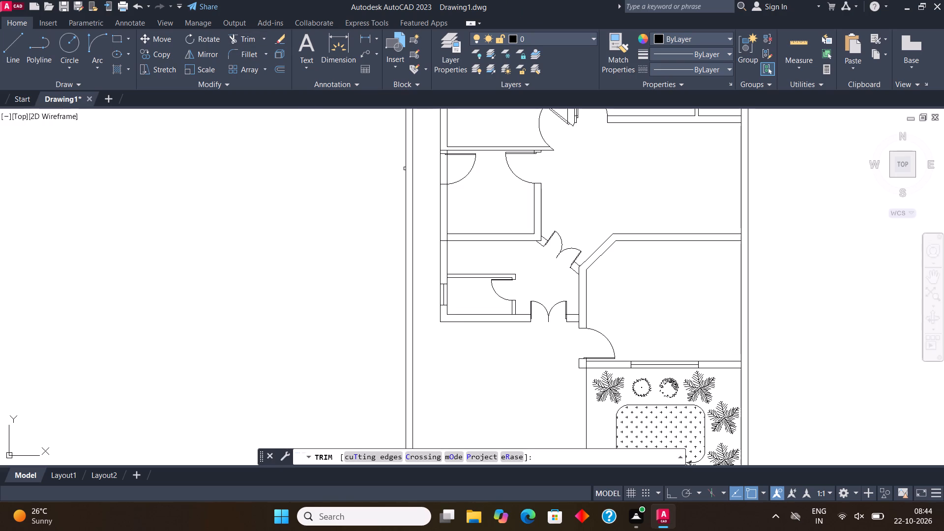
{"action": "left_click_drag", "start_coordinate": [451, 171], "coordinate": [425, 169]}
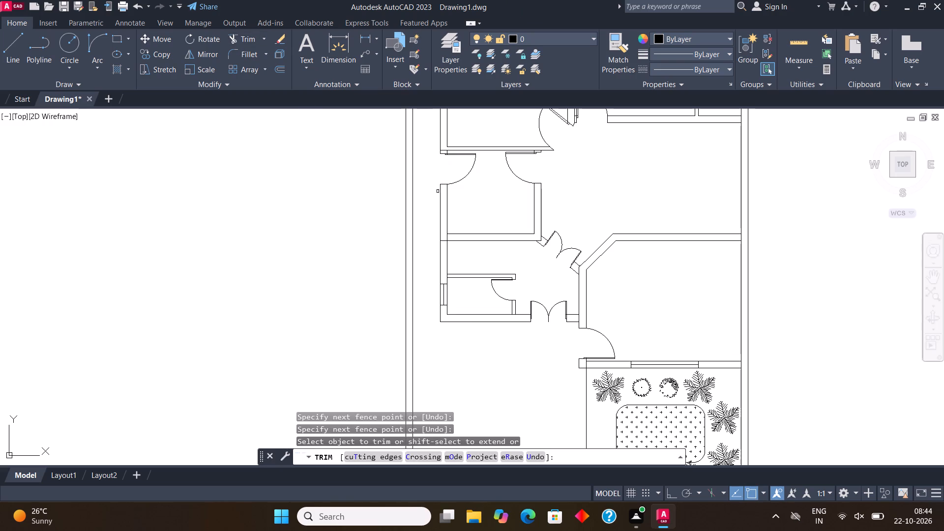
{"action": "middle_click_drag", "start_coordinate": [467, 239], "coordinate": [441, 280]}
{"action": "scroll", "coordinate": [445, 258], "scroll_direction": "up", "scroll_amount": 2}
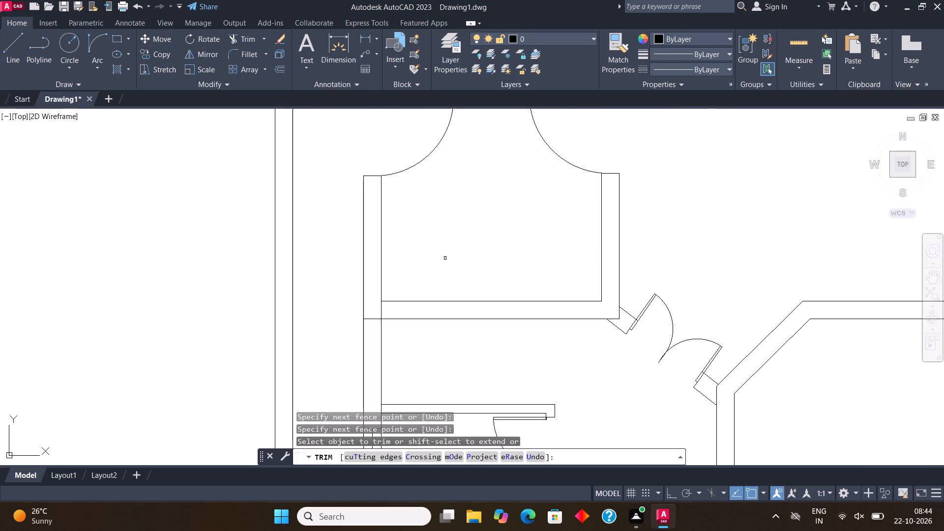
{"action": "key", "text": "Escape"}
Draw a window in the outer wall just below the new doorway, as a wall-thick rectangle with a centre line.
{"action": "left_click", "coordinate": [116, 38]}
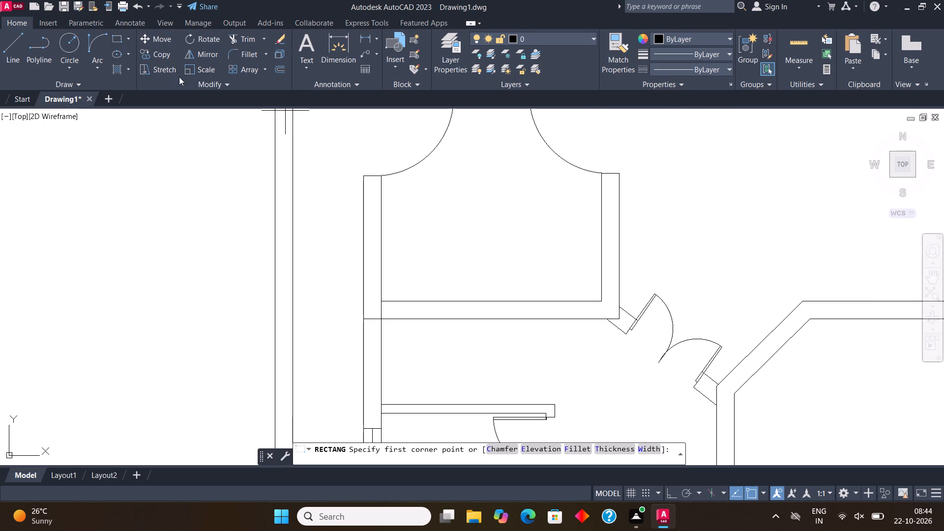
{"action": "left_click", "coordinate": [383, 292]}
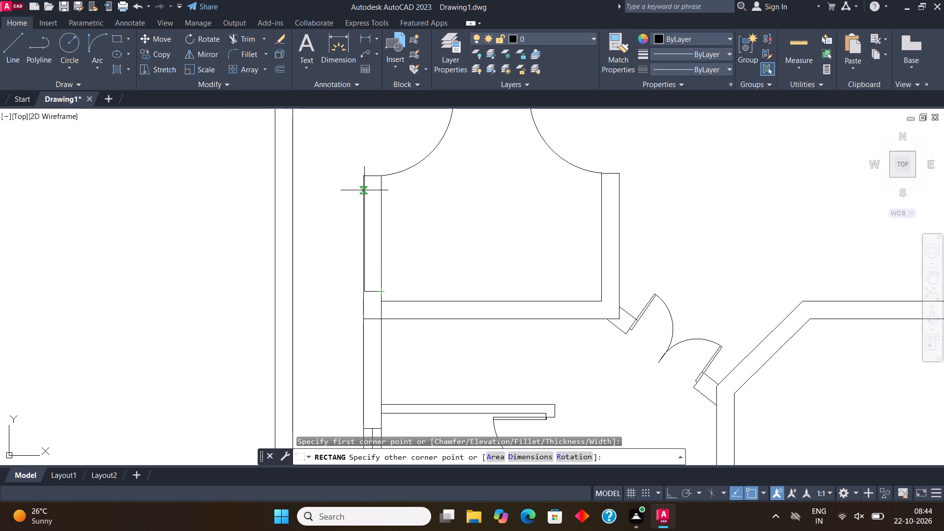
{"action": "left_click", "coordinate": [363, 187]}
{"action": "left_click", "coordinate": [18, 46]}
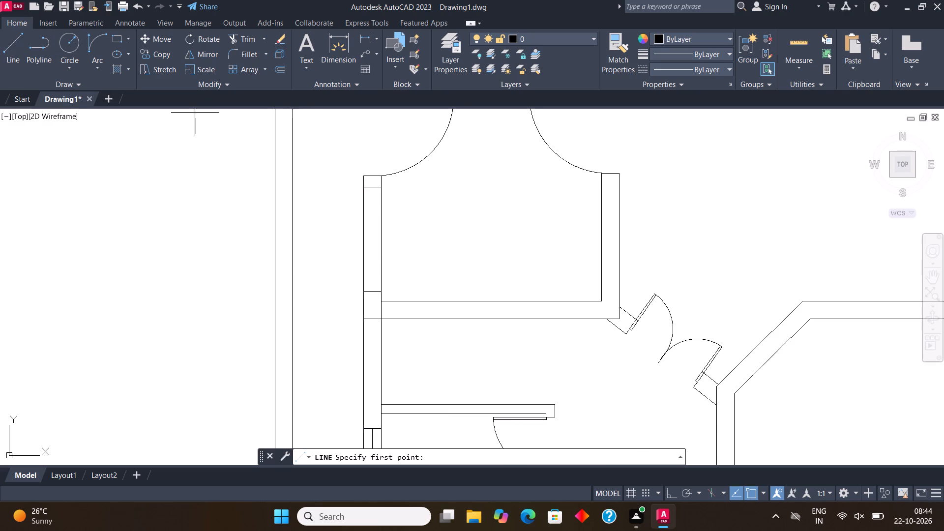
{"action": "left_click", "coordinate": [373, 294]}
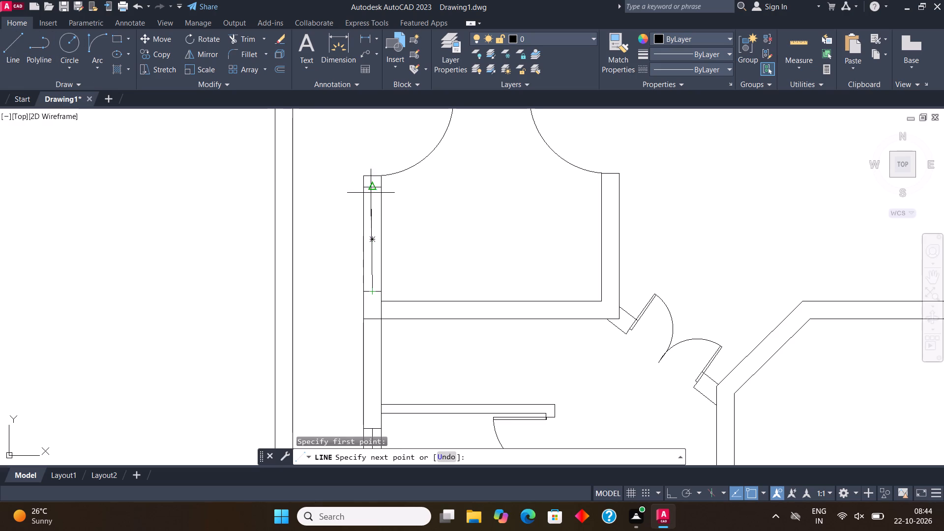
{"action": "left_click", "coordinate": [371, 190]}
{"action": "key", "text": "Escape"}
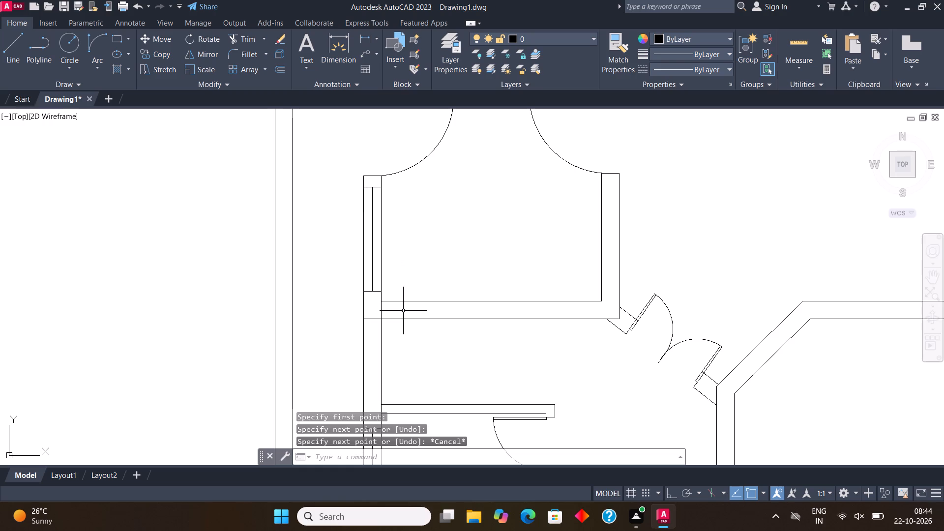
Draw a window in the outer left wall of the large room above the new doorway, using a wall-thick rectangle and a centre line.
{"action": "scroll", "coordinate": [390, 297], "scroll_direction": "down", "scroll_amount": 2}
{"action": "middle_click_drag", "start_coordinate": [394, 208], "coordinate": [400, 300]}
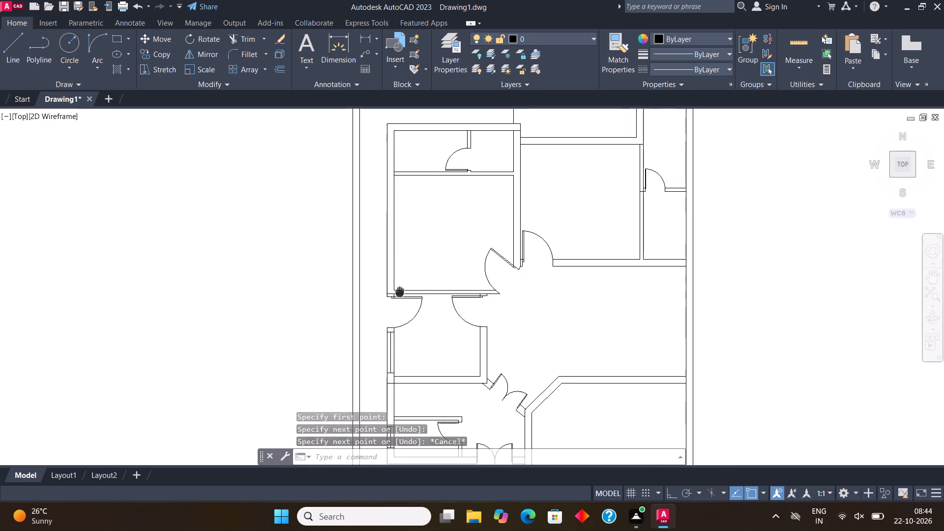
{"action": "middle_click_drag", "start_coordinate": [400, 300], "coordinate": [397, 321]}
{"action": "scroll", "coordinate": [406, 262], "scroll_direction": "up", "scroll_amount": 1}
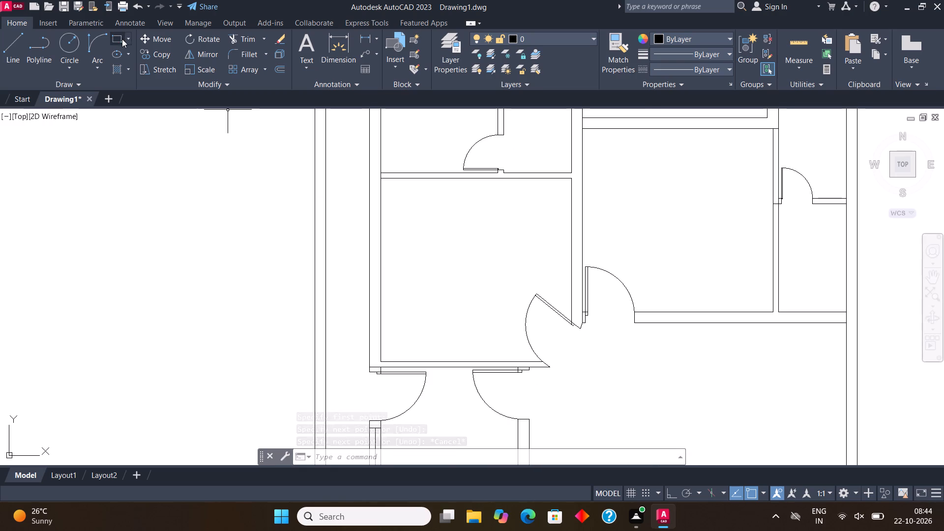
{"action": "left_click", "coordinate": [113, 36]}
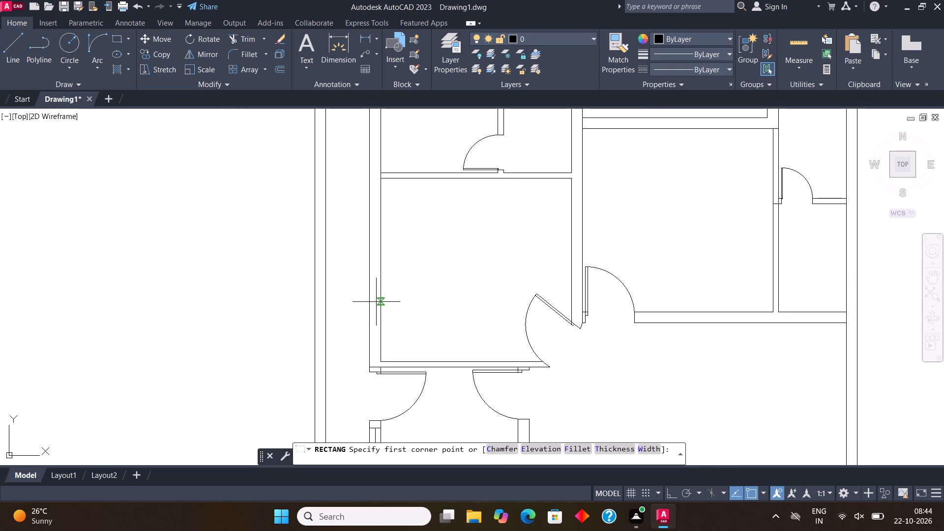
{"action": "left_click", "coordinate": [367, 319]}
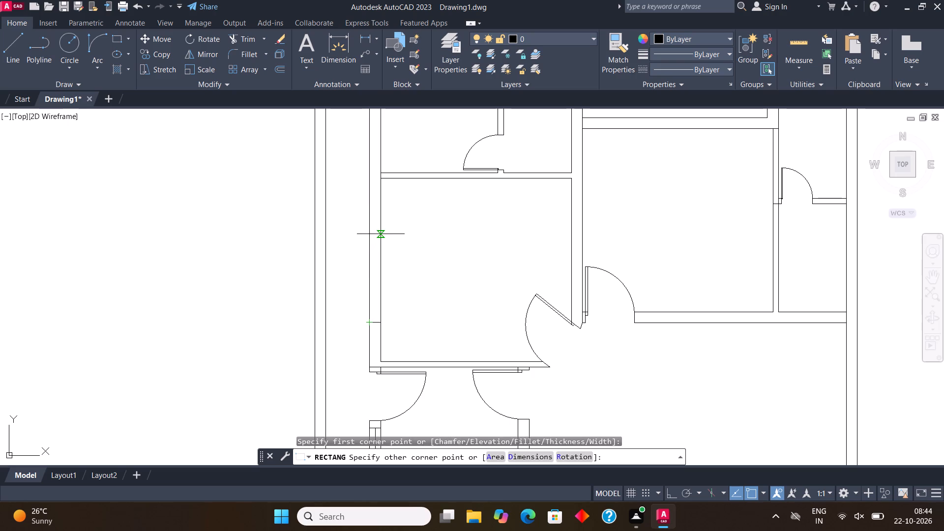
{"action": "left_click", "coordinate": [382, 224]}
{"action": "left_click", "coordinate": [11, 42]}
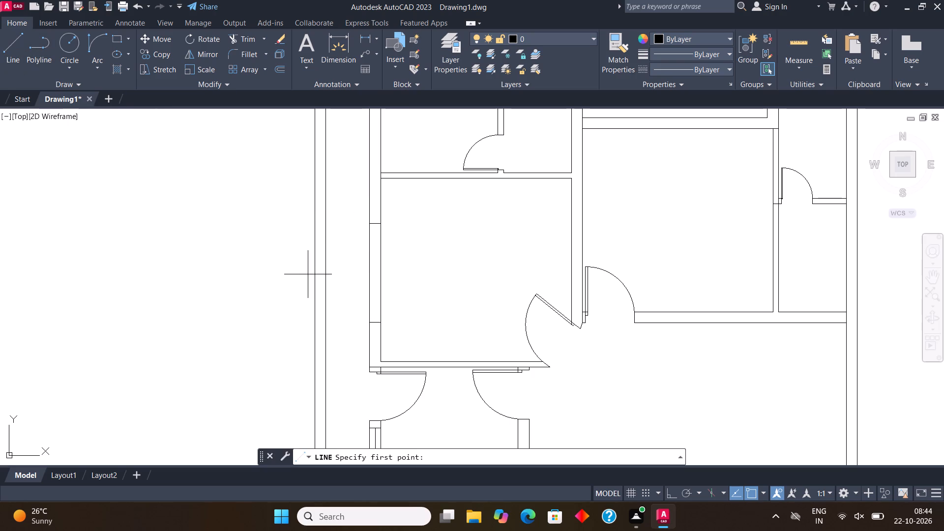
{"action": "left_click", "coordinate": [377, 324]}
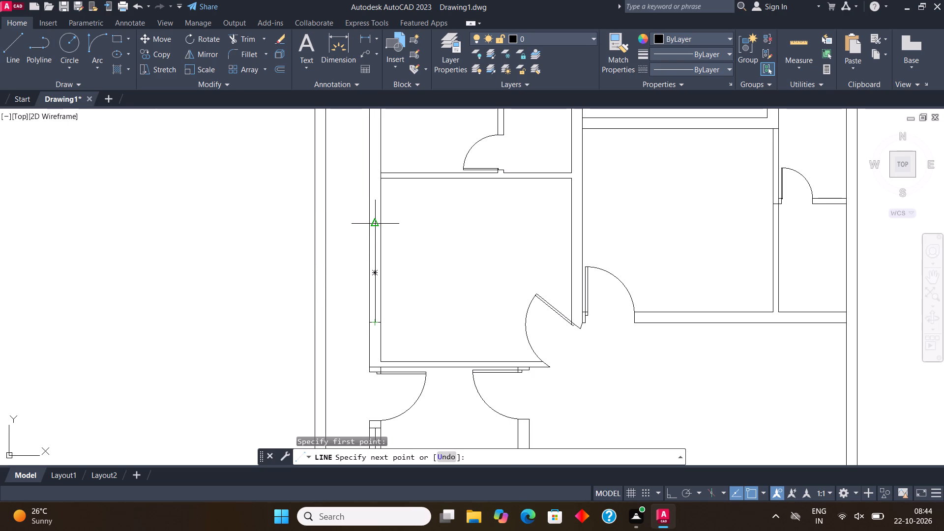
{"action": "left_click", "coordinate": [377, 225]}
{"action": "middle_click_drag", "start_coordinate": [377, 225], "coordinate": [373, 324]}
{"action": "key", "text": "Escape"}
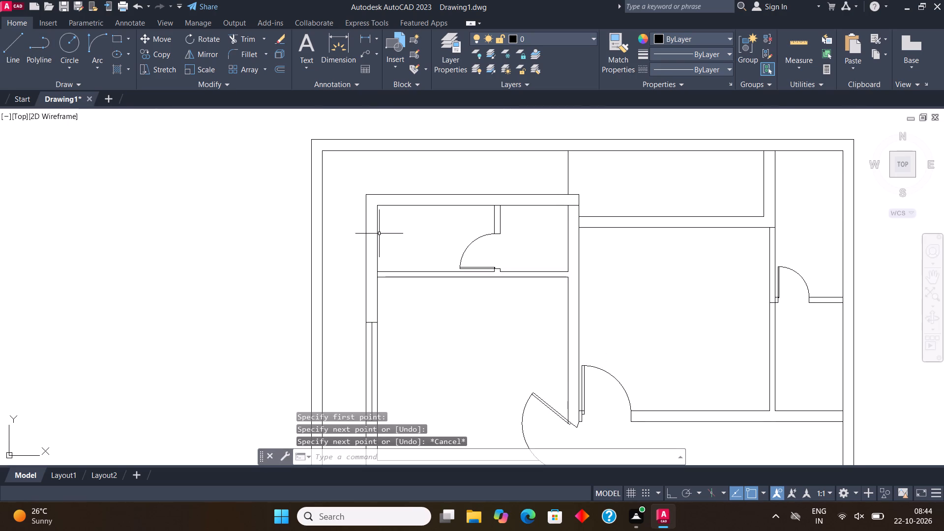
Draw a window in the outer left wall of the small upper-left room, using a wall-thick rectangle and a centre line.
{"action": "left_click", "coordinate": [117, 32]}
{"action": "left_click", "coordinate": [117, 36]}
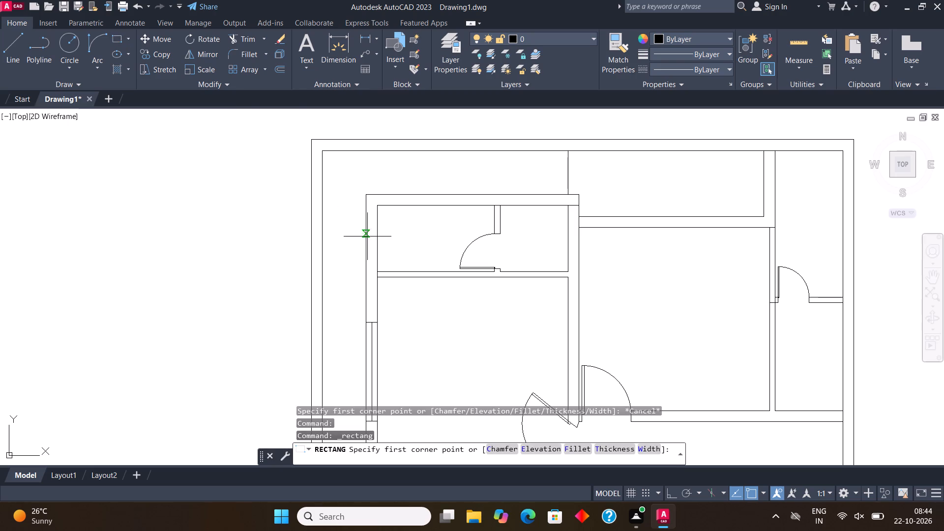
{"action": "scroll", "coordinate": [366, 237], "scroll_direction": "up", "scroll_amount": 2}
{"action": "left_click", "coordinate": [390, 193]}
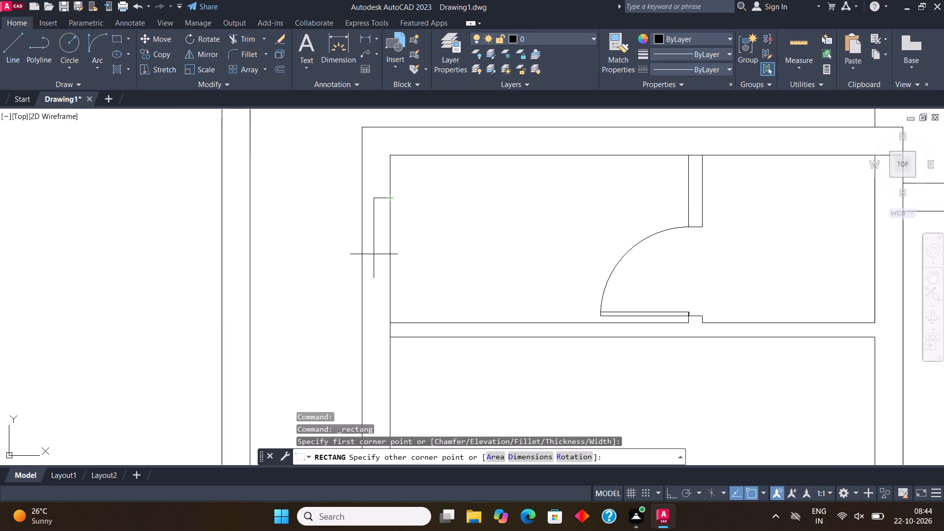
{"action": "left_click", "coordinate": [362, 296]}
{"action": "left_click", "coordinate": [18, 56]}
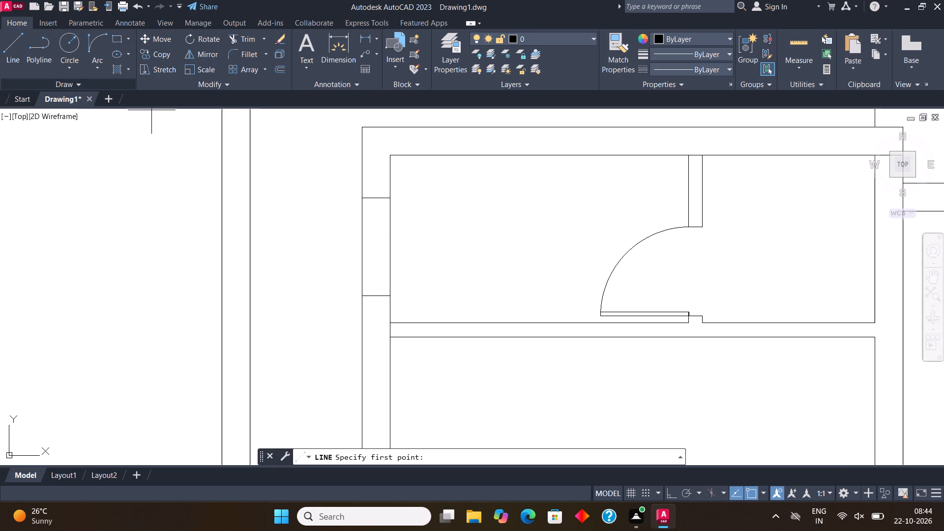
{"action": "left_click", "coordinate": [375, 295]}
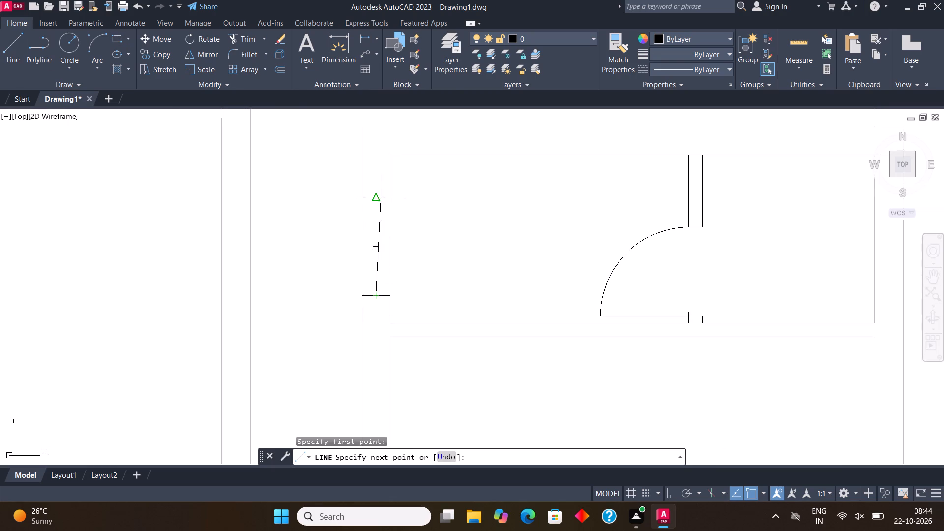
{"action": "left_click", "coordinate": [373, 200]}
{"action": "scroll", "coordinate": [324, 225], "scroll_direction": "down", "scroll_amount": 2}
{"action": "key", "text": "Escape"}
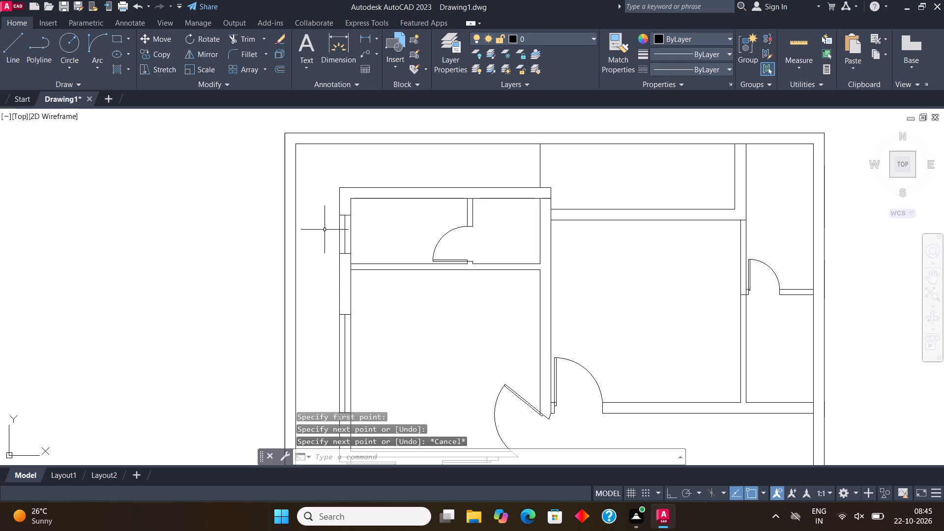
Draw a window in the top wall of the upper middle room, using a wall-thick rectangle and a lengthwise centre line.
{"action": "scroll", "coordinate": [327, 237], "scroll_direction": "down", "scroll_amount": 1}
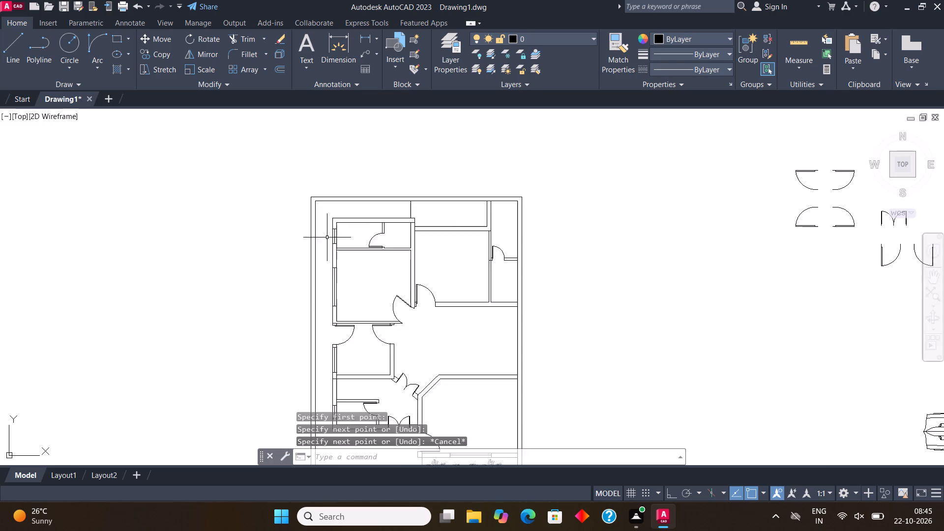
{"action": "scroll", "coordinate": [331, 239], "scroll_direction": "down", "scroll_amount": 2}
{"action": "scroll", "coordinate": [418, 225], "scroll_direction": "up", "scroll_amount": 3}
{"action": "left_click", "coordinate": [115, 36]}
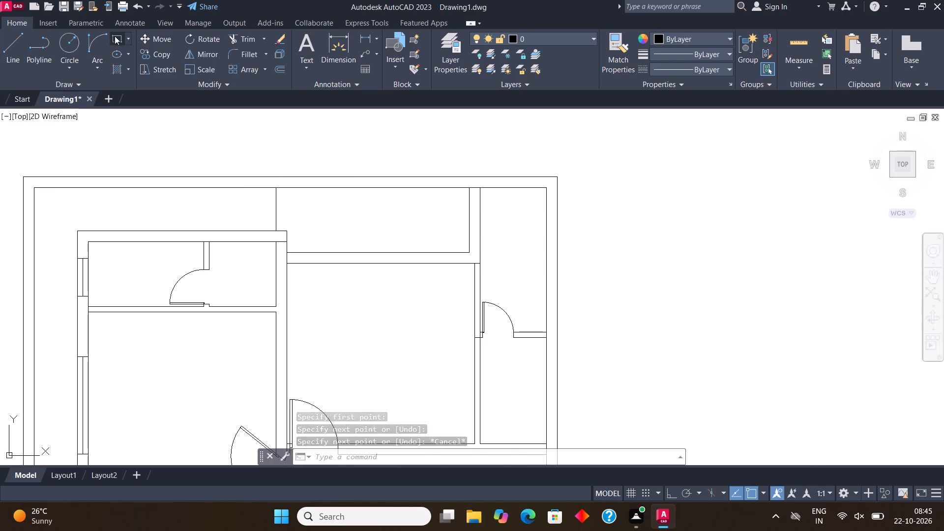
{"action": "left_click", "coordinate": [327, 265]}
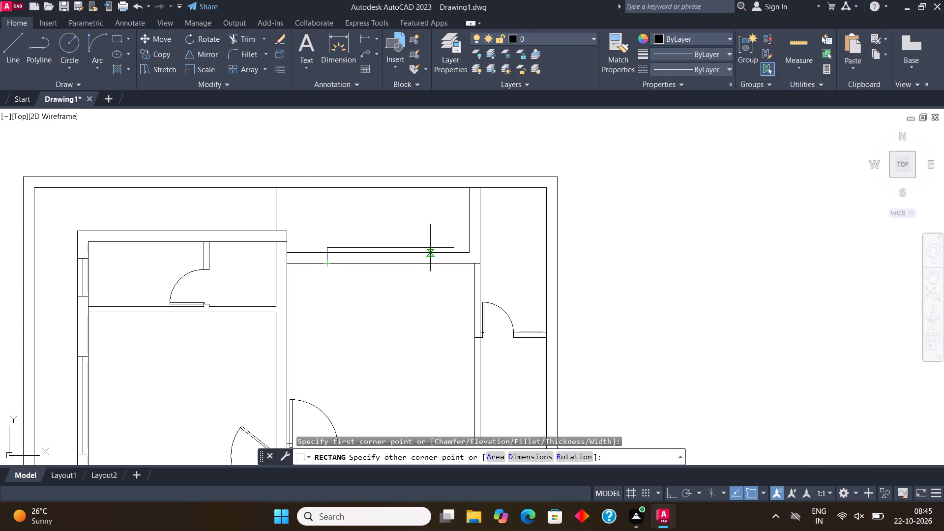
{"action": "left_click", "coordinate": [433, 252]}
{"action": "left_click", "coordinate": [19, 42]}
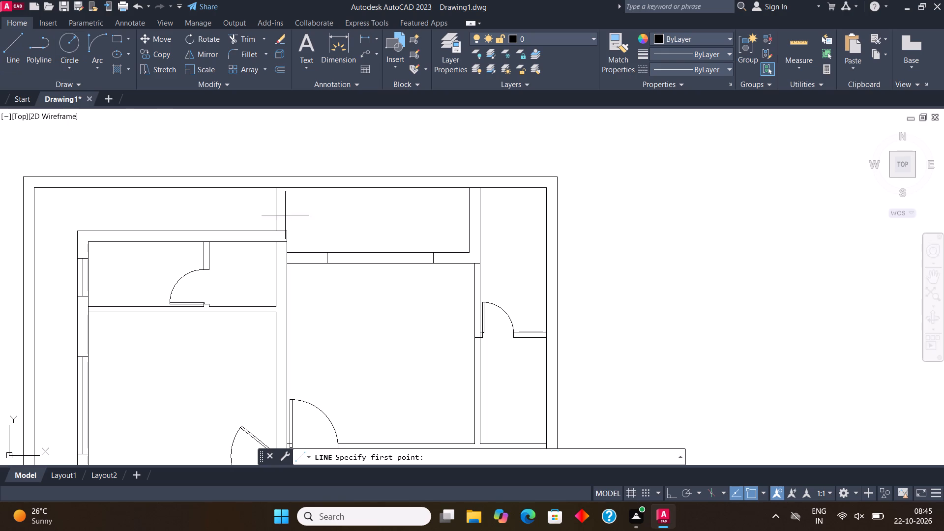
{"action": "left_click", "coordinate": [324, 259]}
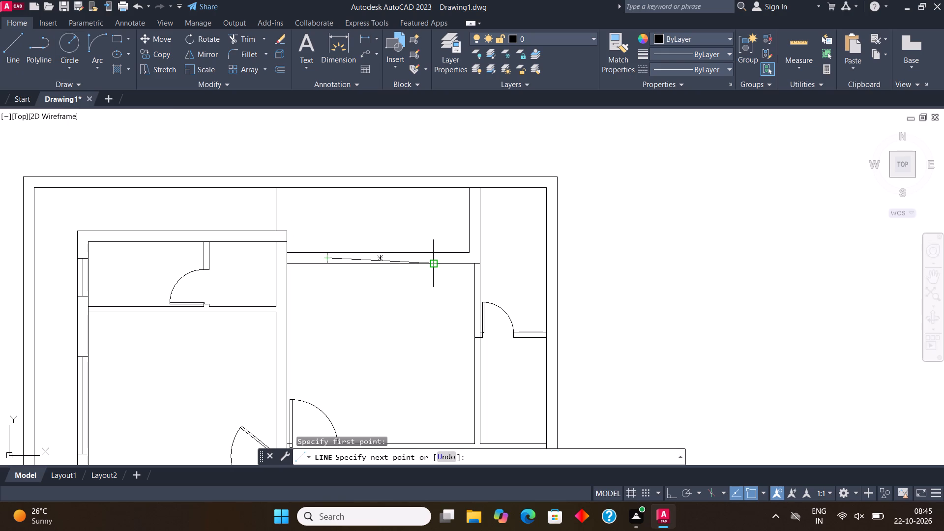
{"action": "left_click", "coordinate": [431, 258]}
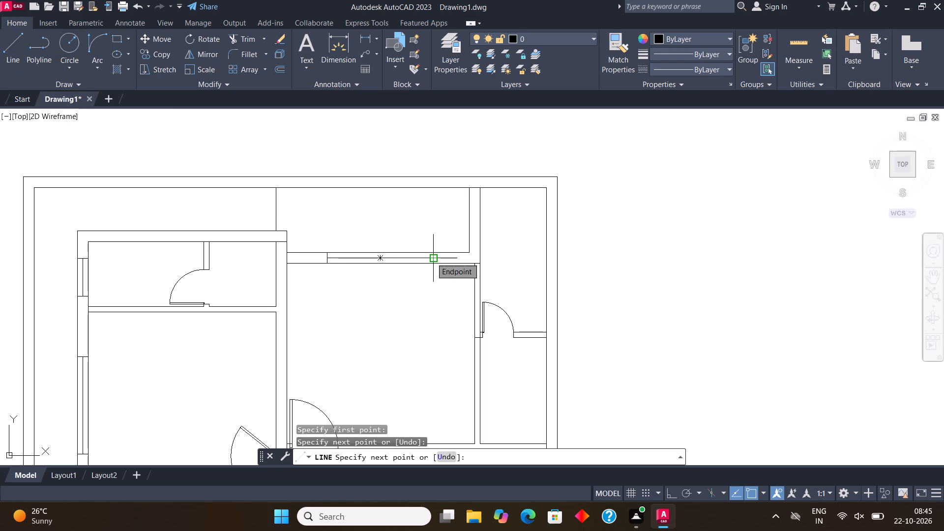
{"action": "key", "text": "Escape"}
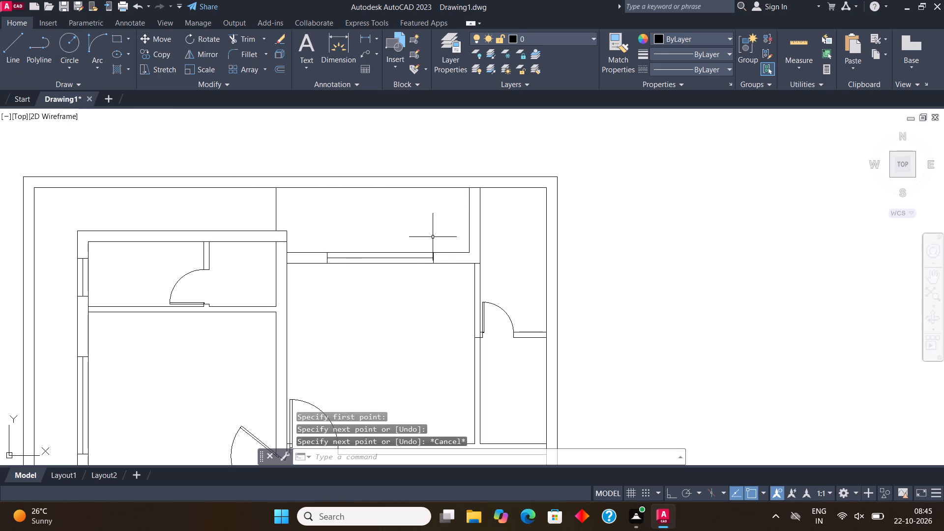
Copy the small upper-left room's window into the vertical wall between the upper open area and the narrow upper-right room.
{"action": "middle_click_drag", "start_coordinate": [515, 233], "coordinate": [576, 198]}
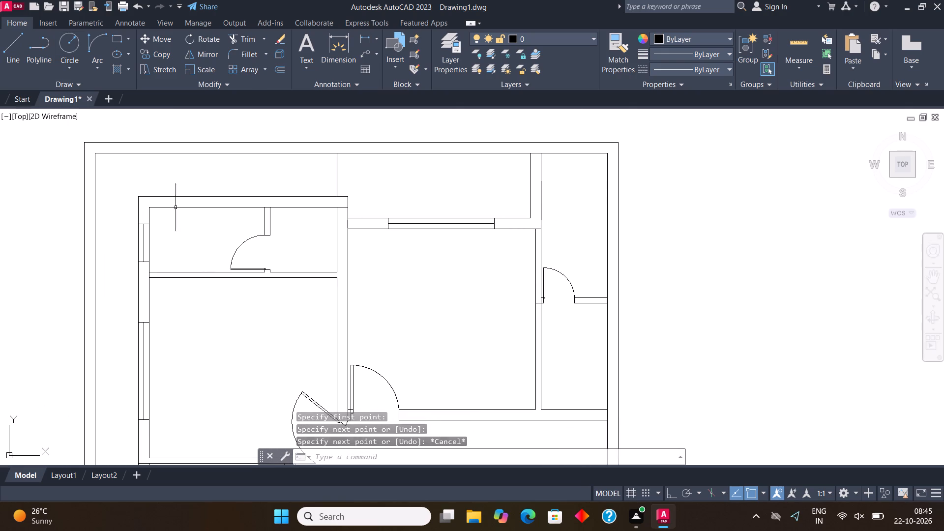
{"action": "scroll", "coordinate": [148, 234], "scroll_direction": "up", "scroll_amount": 2}
{"action": "left_click", "coordinate": [103, 317]}
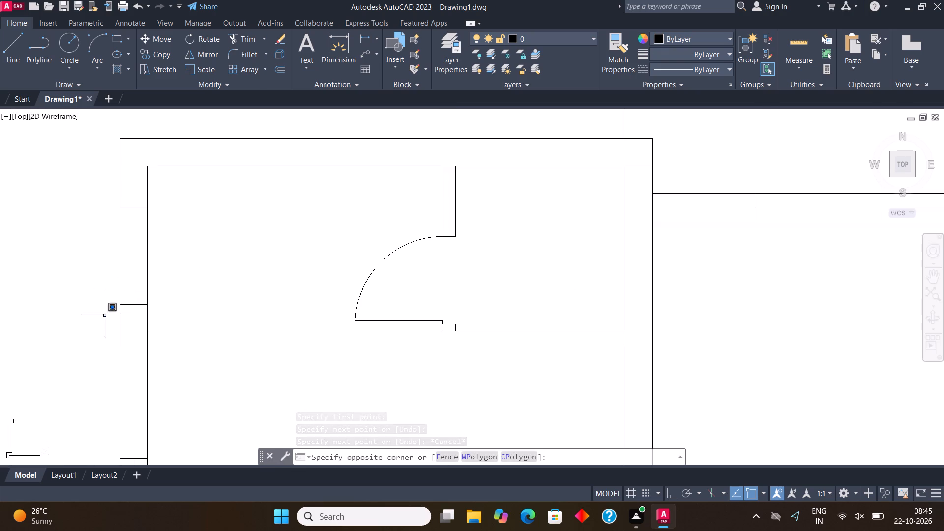
{"action": "left_click", "coordinate": [172, 186]}
{"action": "left_click", "coordinate": [161, 54]}
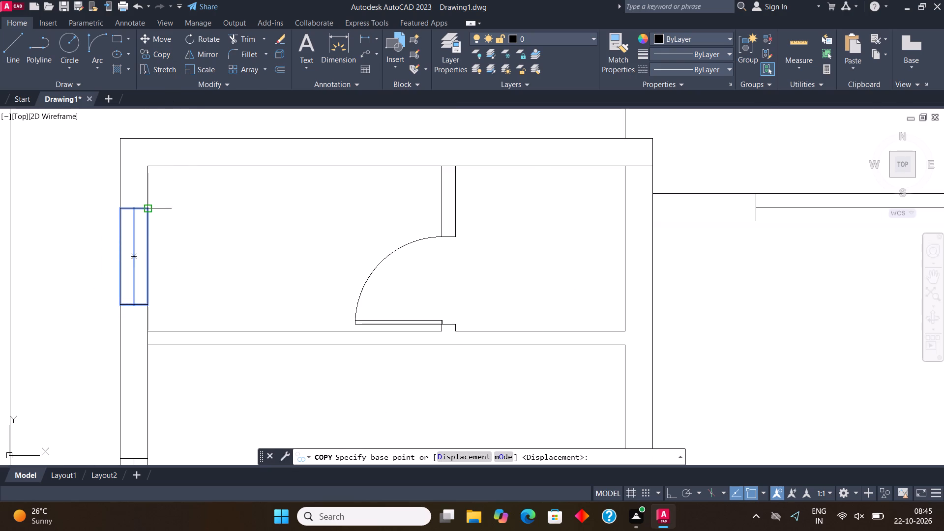
{"action": "left_click", "coordinate": [145, 209]}
{"action": "scroll", "coordinate": [111, 225], "scroll_direction": "down", "scroll_amount": 4}
{"action": "scroll", "coordinate": [264, 201], "scroll_direction": "up", "scroll_amount": 2}
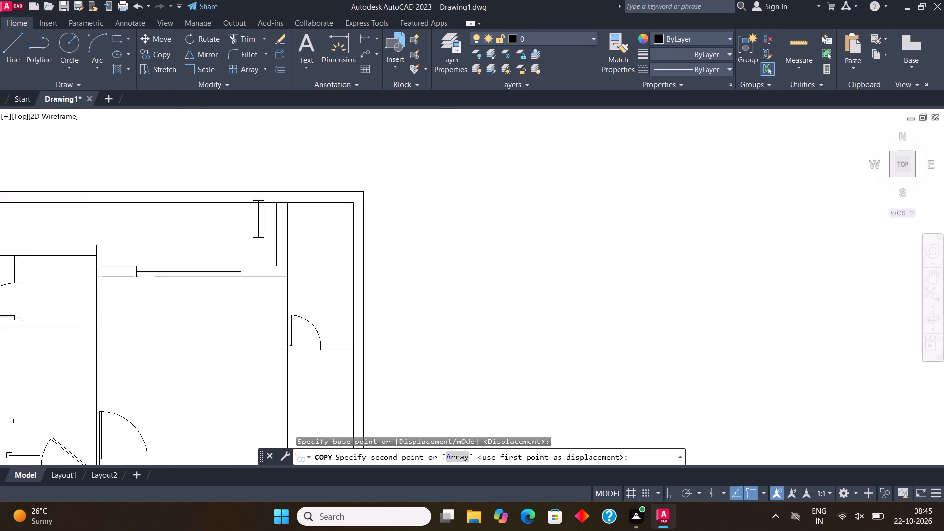
{"action": "scroll", "coordinate": [264, 201], "scroll_direction": "up", "scroll_amount": 2}
{"action": "left_click", "coordinate": [315, 233]}
{"action": "scroll", "coordinate": [367, 179], "scroll_direction": "down", "scroll_amount": 3}
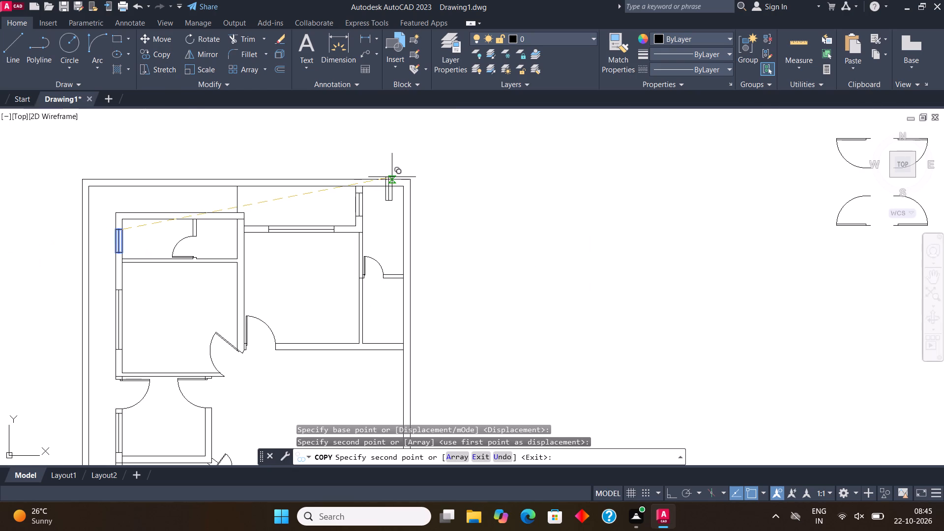
{"action": "key", "text": "Escape"}
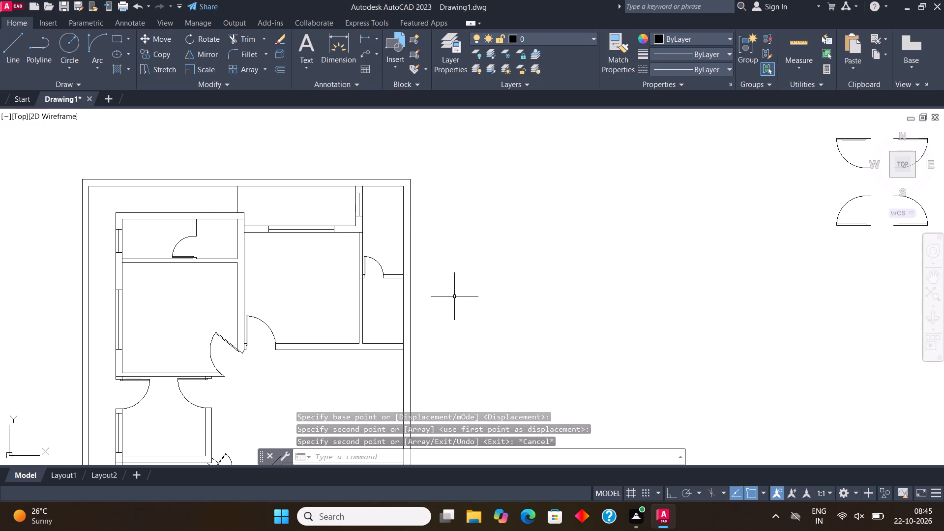
Draw a partition-thick rectangle in the wall between the upper middle room and the small room on its right, below the door.
{"action": "middle_click_drag", "start_coordinate": [455, 298], "coordinate": [487, 269]}
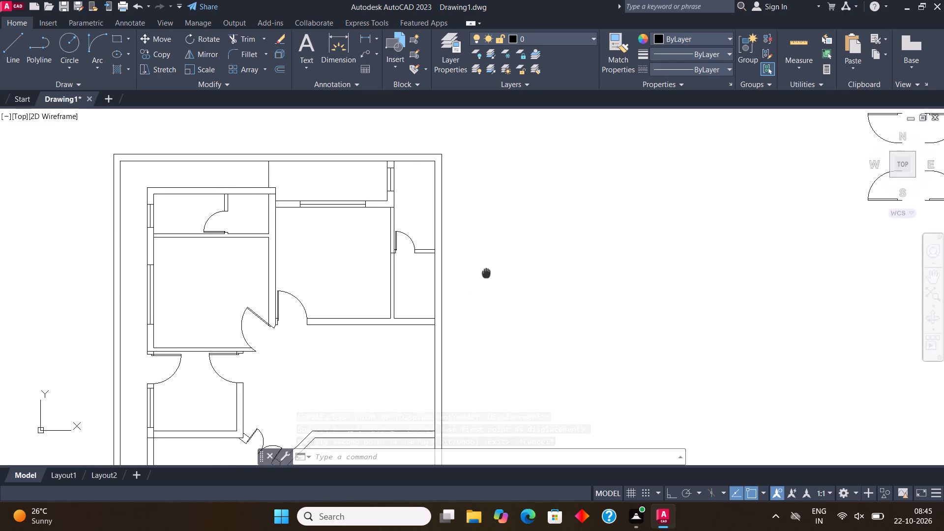
{"action": "middle_click_drag", "start_coordinate": [487, 269], "coordinate": [524, 236]}
{"action": "scroll", "coordinate": [441, 233], "scroll_direction": "up", "scroll_amount": 3}
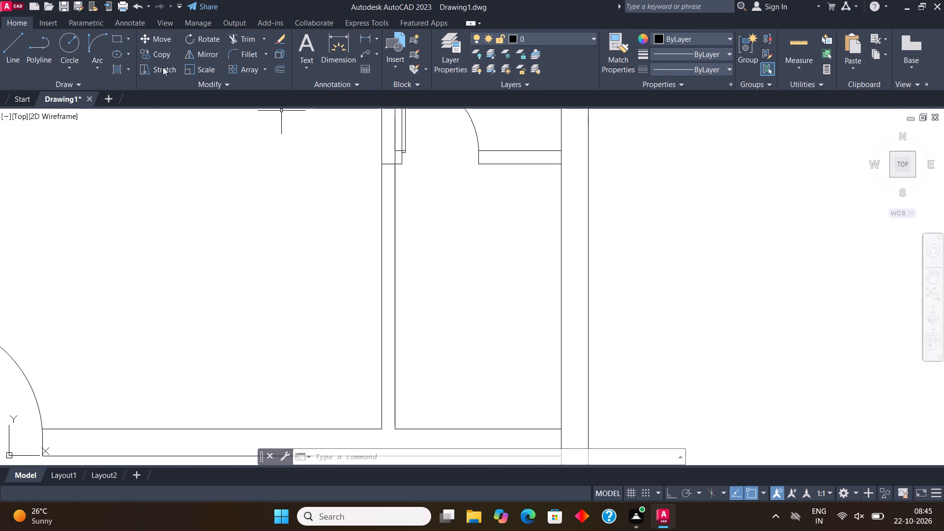
{"action": "left_click", "coordinate": [113, 38]}
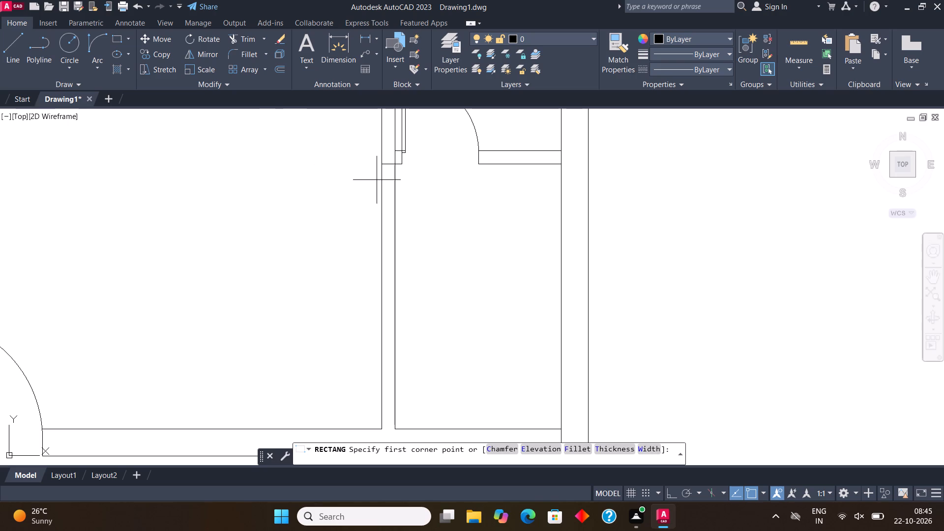
{"action": "left_click", "coordinate": [383, 180]}
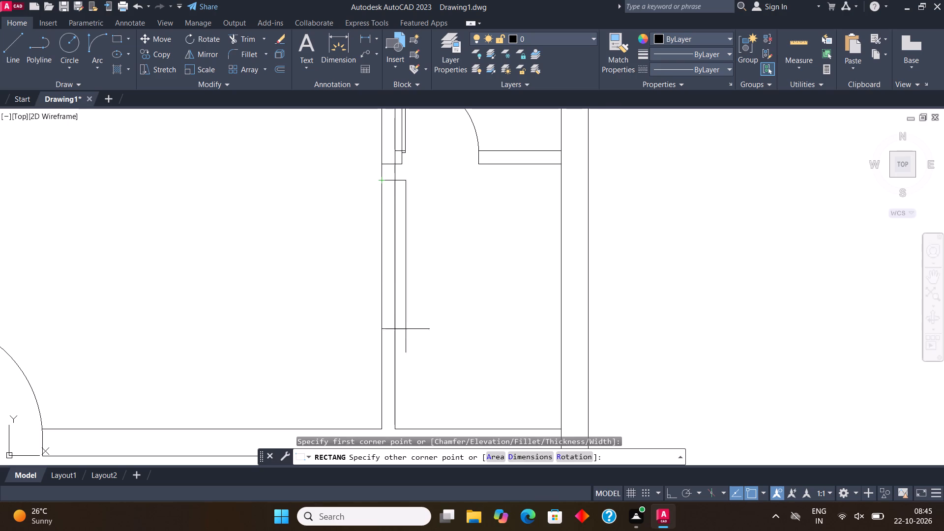
{"action": "left_click", "coordinate": [394, 381]}
Mark an opening in the horizontal wall above the lower-right room with two short lines across the wall thickness.
{"action": "scroll", "coordinate": [470, 248], "scroll_direction": "down", "scroll_amount": 3}
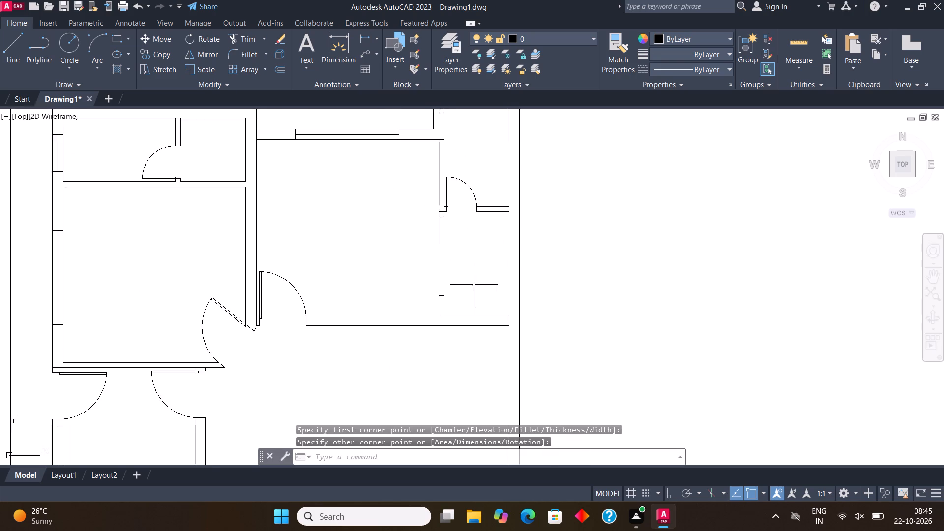
{"action": "middle_click_drag", "start_coordinate": [475, 286], "coordinate": [471, 176]}
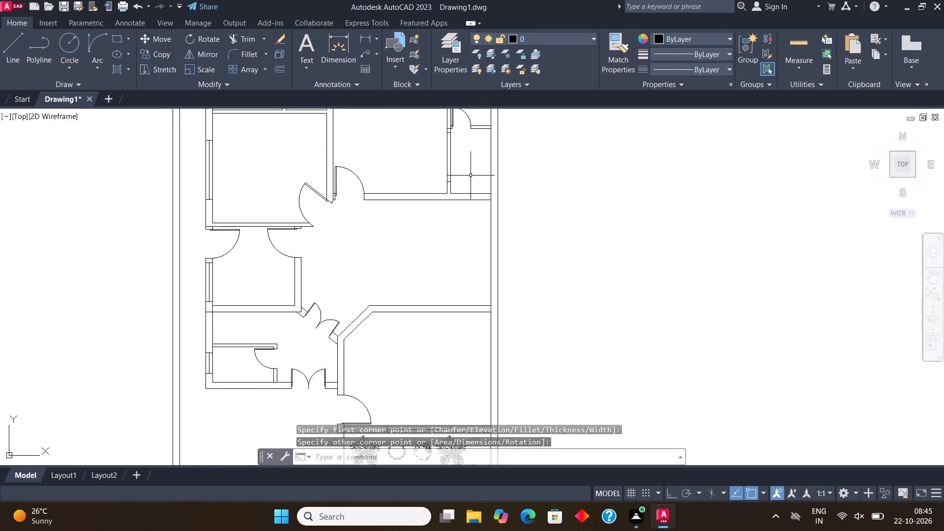
{"action": "scroll", "coordinate": [471, 296], "scroll_direction": "up", "scroll_amount": 1}
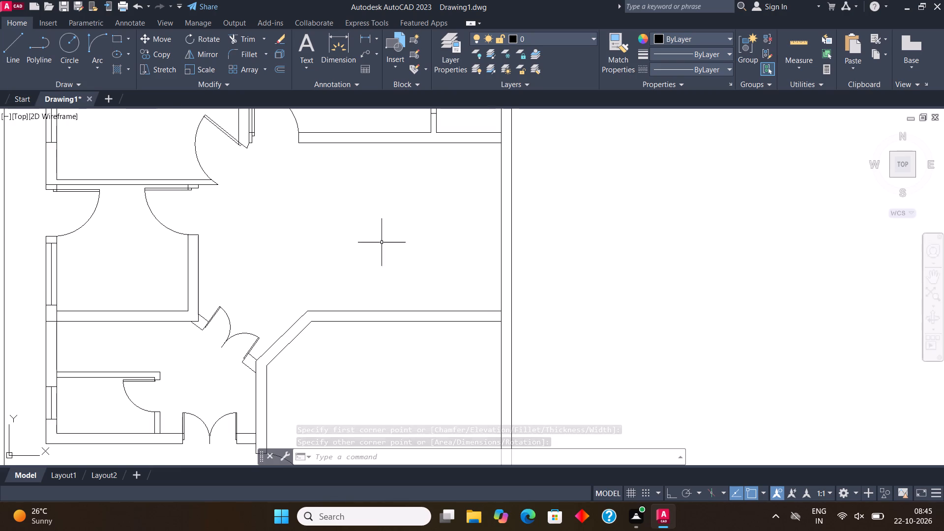
{"action": "left_click", "coordinate": [14, 50]}
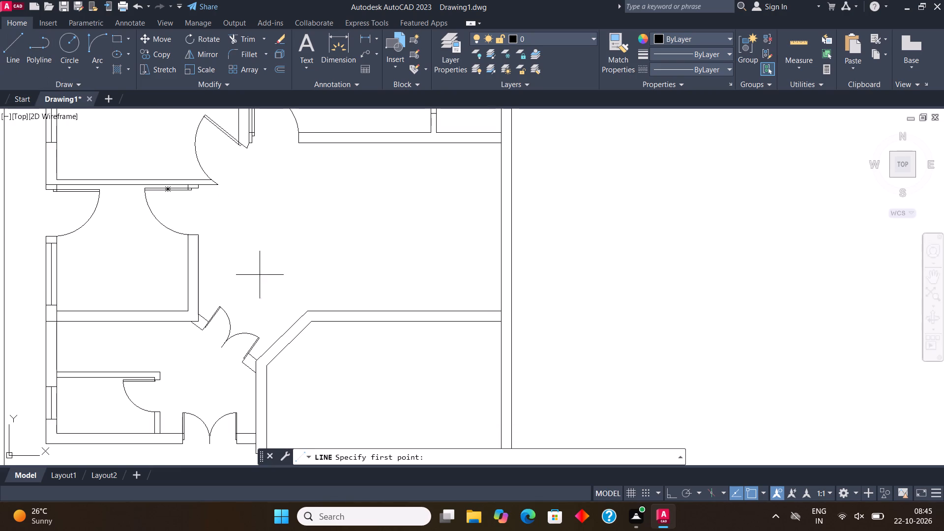
{"action": "left_click", "coordinate": [336, 309]}
{"action": "left_click", "coordinate": [334, 322]}
{"action": "key", "text": "Escape"}
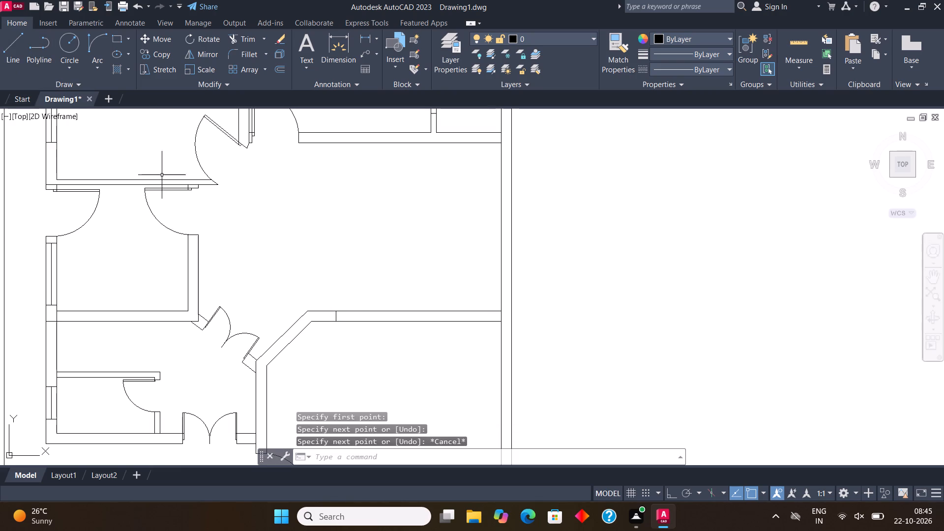
{"action": "left_click", "coordinate": [11, 40]}
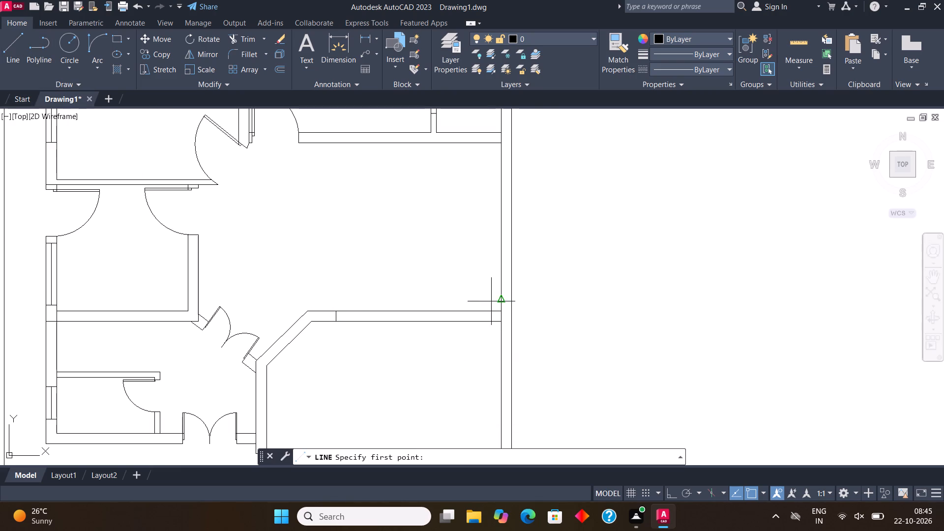
{"action": "left_click", "coordinate": [463, 311]}
{"action": "left_click", "coordinate": [465, 325]}
{"action": "key", "text": "Escape"}
Draw two crossing diagonal lines between the opposite corners of the marked opening above the lower-right room.
{"action": "scroll", "coordinate": [457, 316], "scroll_direction": "up", "scroll_amount": 2}
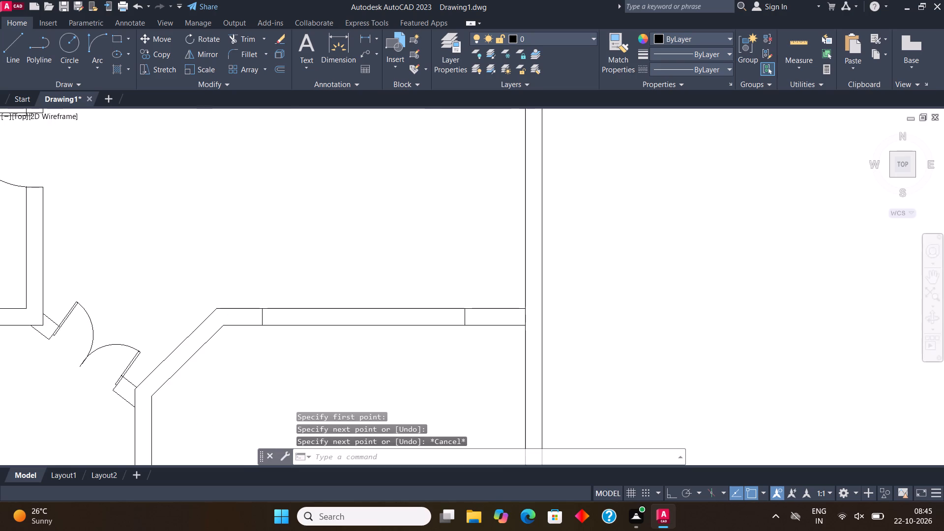
{"action": "left_click", "coordinate": [17, 46]}
{"action": "scroll", "coordinate": [357, 205], "scroll_direction": "down", "scroll_amount": 2}
{"action": "scroll", "coordinate": [296, 232], "scroll_direction": "up", "scroll_amount": 2}
{"action": "left_click", "coordinate": [235, 298]}
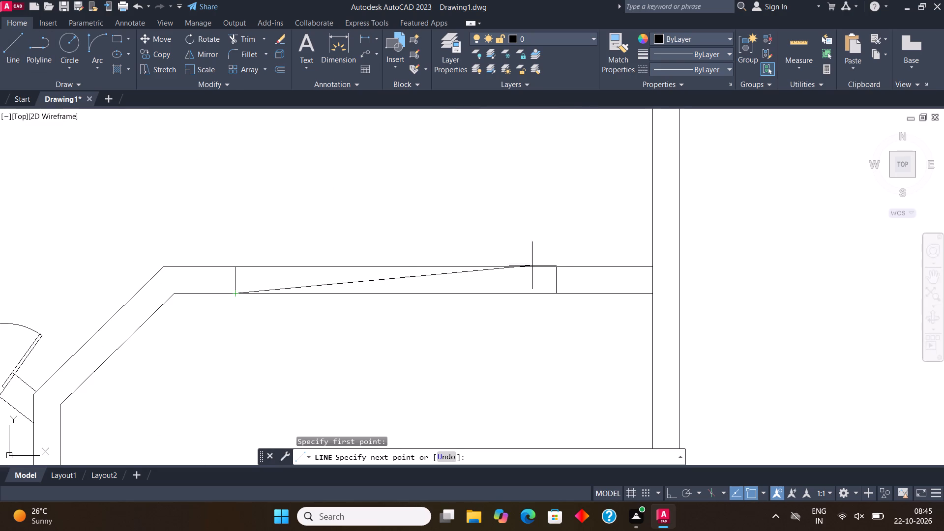
{"action": "left_click", "coordinate": [560, 268]}
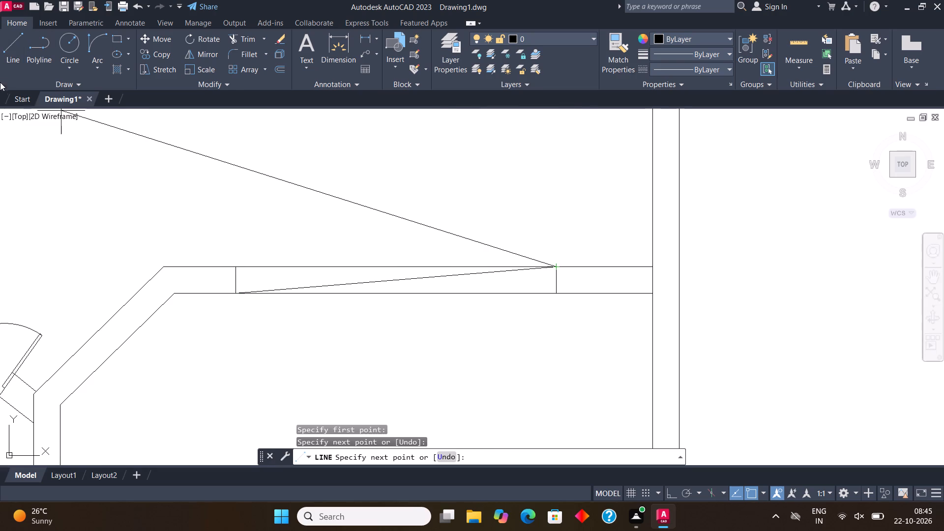
{"action": "left_click", "coordinate": [7, 56]}
{"action": "left_click", "coordinate": [234, 265]}
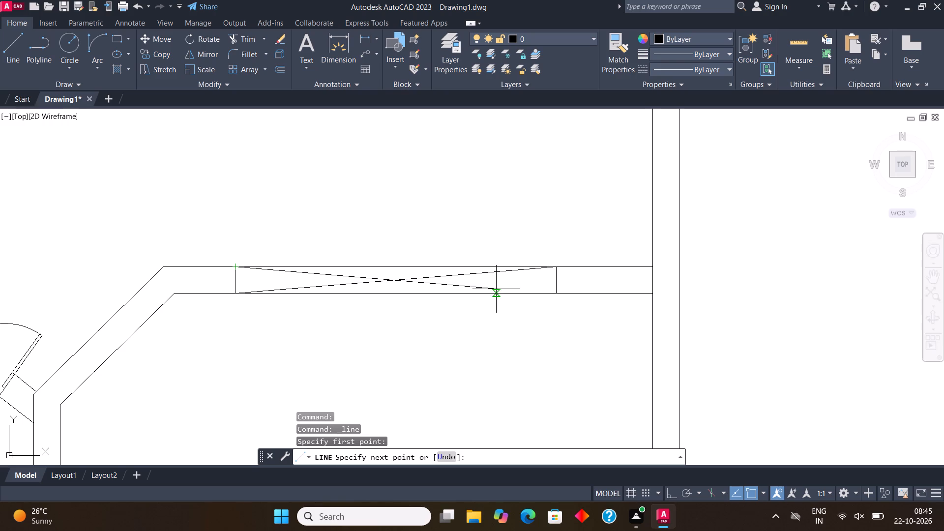
{"action": "left_click", "coordinate": [560, 293]}
{"action": "key", "text": "Escape"}
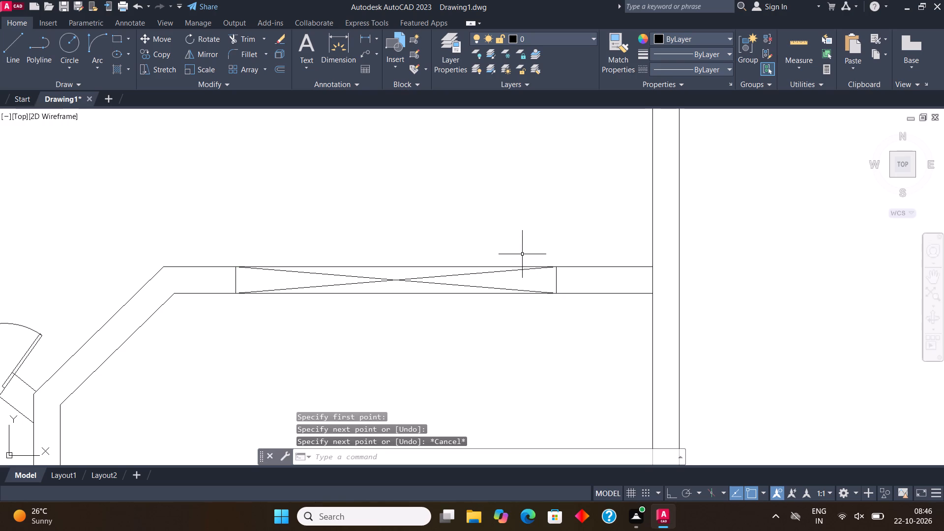
Rotate the car block beside the plan 90° clockwise with Ortho on, so its nose points toward the plan's north.
{"action": "scroll", "coordinate": [486, 223], "scroll_direction": "down", "scroll_amount": 3}
{"action": "scroll", "coordinate": [473, 342], "scroll_direction": "up", "scroll_amount": 1}
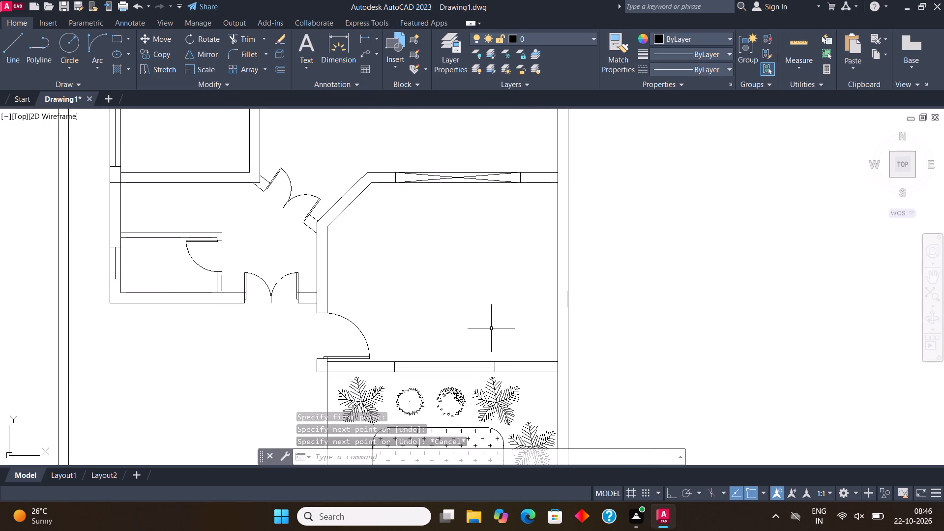
{"action": "scroll", "coordinate": [474, 316], "scroll_direction": "down", "scroll_amount": 1}
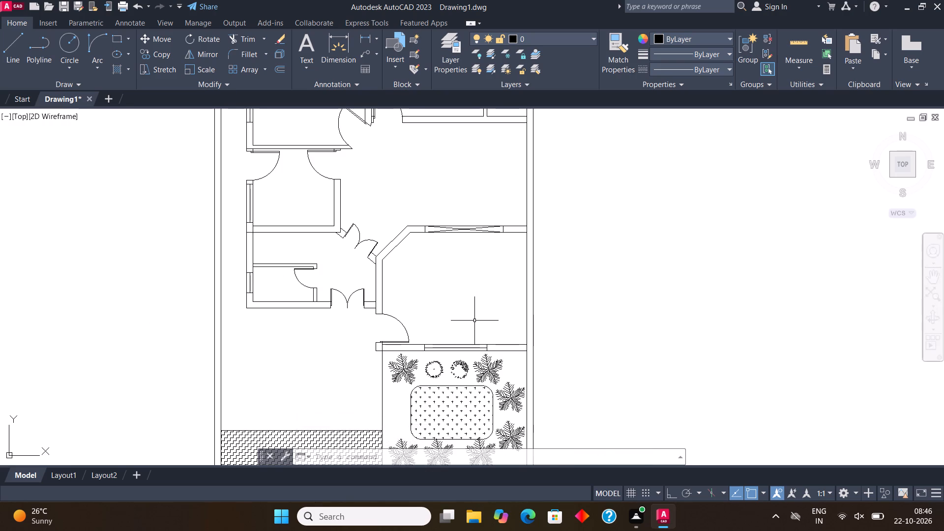
{"action": "middle_click_drag", "start_coordinate": [432, 333], "coordinate": [412, 321]}
{"action": "scroll", "coordinate": [411, 320], "scroll_direction": "down", "scroll_amount": 3}
{"action": "scroll", "coordinate": [595, 325], "scroll_direction": "up", "scroll_amount": 2}
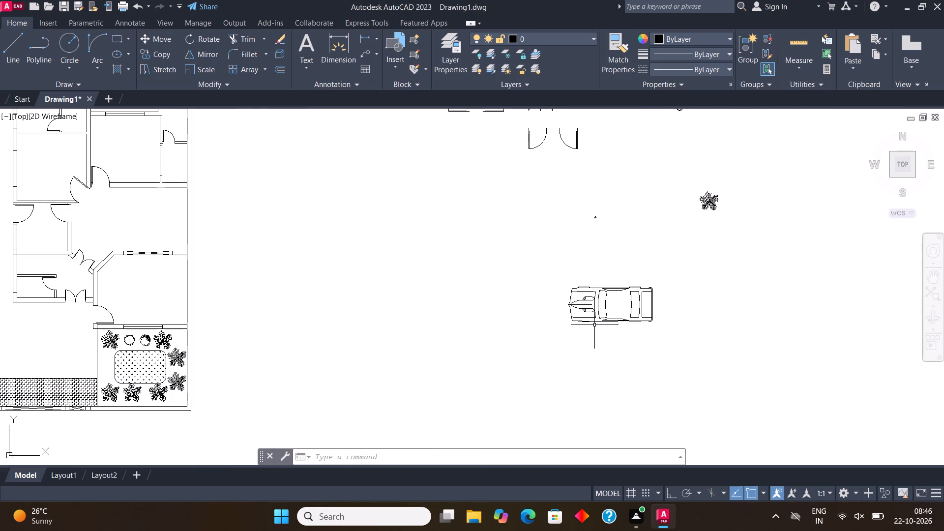
{"action": "left_click_drag", "start_coordinate": [589, 325], "coordinate": [586, 320]}
{"action": "left_click", "coordinate": [548, 268]}
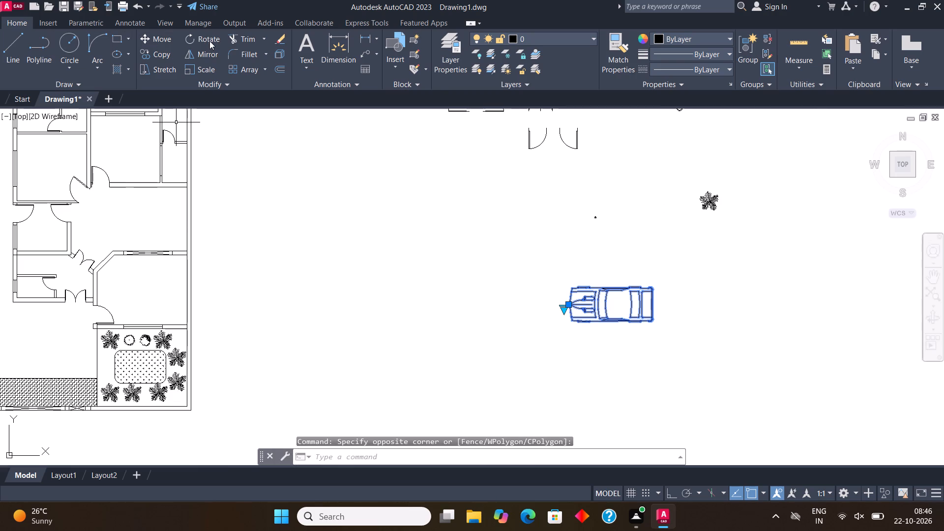
{"action": "left_click", "coordinate": [209, 39]}
{"action": "left_click", "coordinate": [575, 336]}
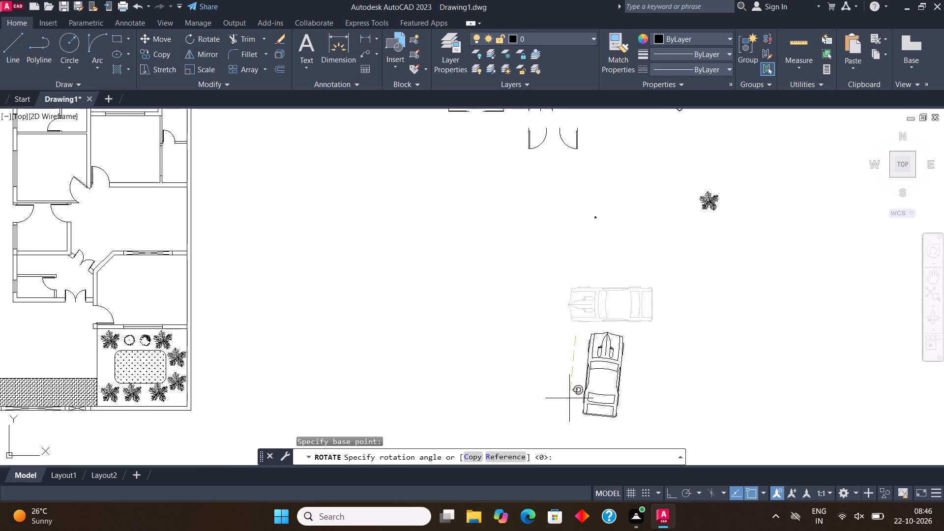
{"action": "key", "text": "F8"}
{"action": "left_click", "coordinate": [564, 402]}
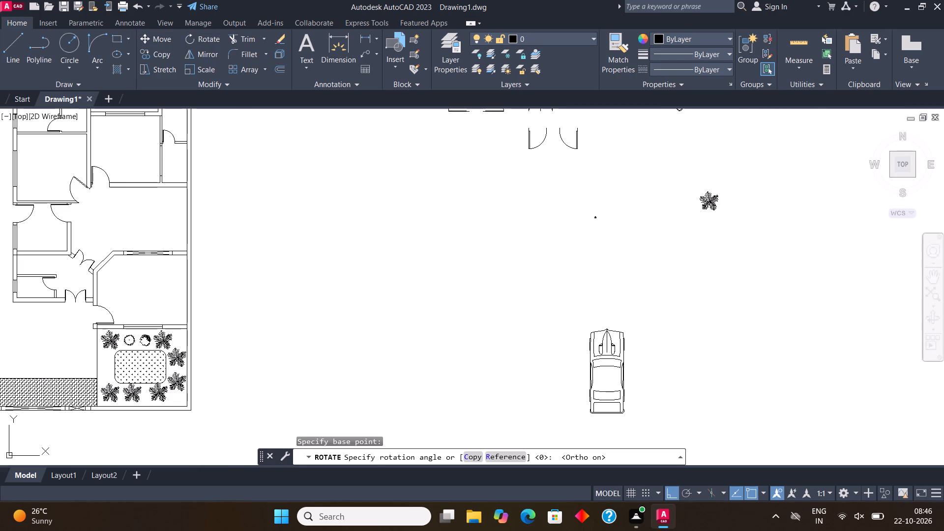
Copy the rotated car block into the plan's parking area beside the garden, turning Ortho off for free placement.
{"action": "left_click", "coordinate": [623, 388]}
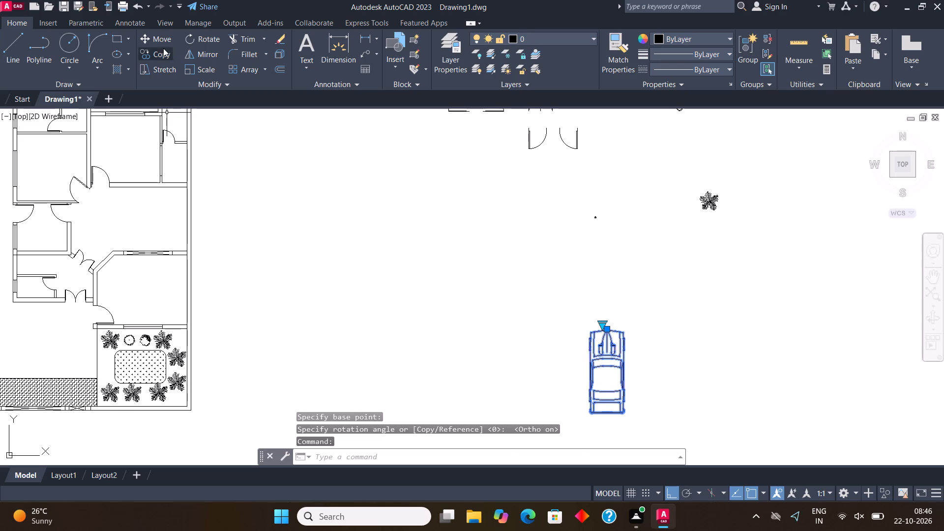
{"action": "left_click", "coordinate": [163, 48]}
{"action": "left_click", "coordinate": [613, 379]}
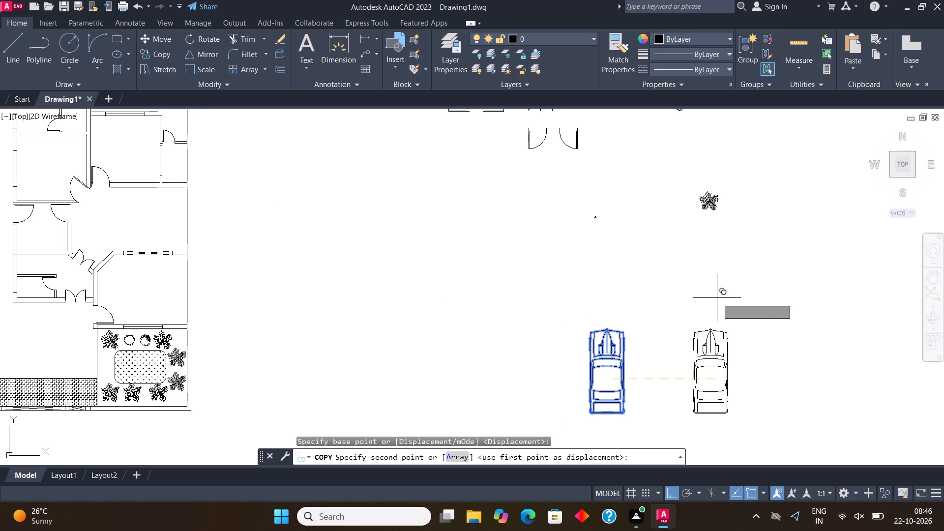
{"action": "key", "text": "F8"}
{"action": "scroll", "coordinate": [717, 298], "scroll_direction": "down", "scroll_amount": 3}
{"action": "scroll", "coordinate": [551, 316], "scroll_direction": "up", "scroll_amount": 4}
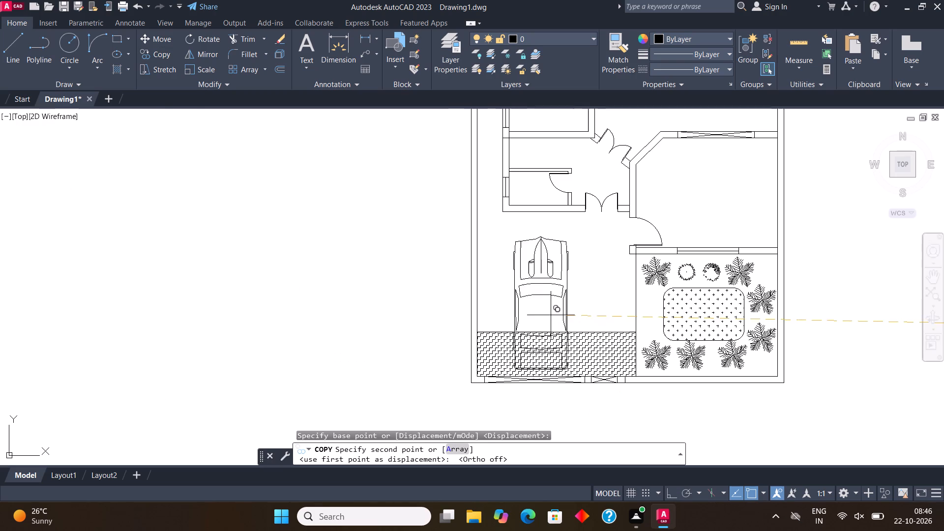
{"action": "middle_click_drag", "start_coordinate": [536, 300], "coordinate": [509, 319]}
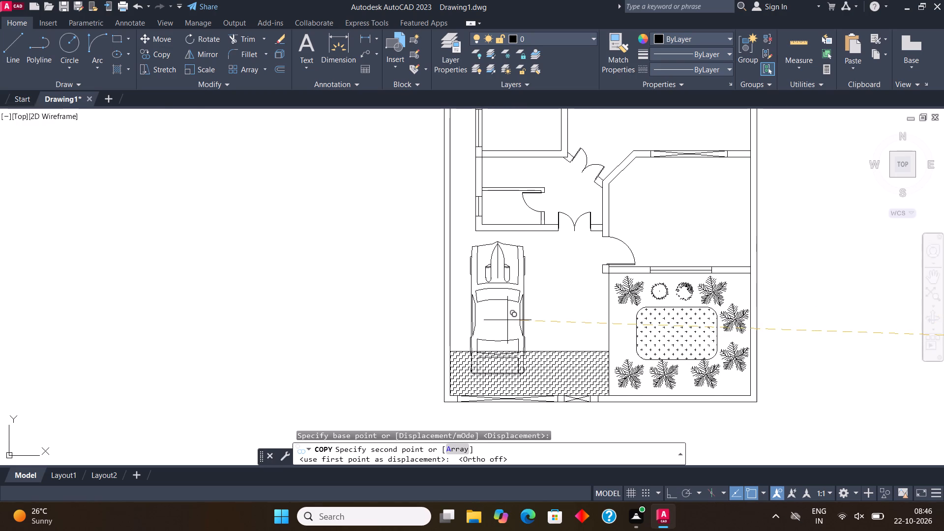
{"action": "left_click", "coordinate": [507, 318]}
{"action": "key", "text": "Escape"}
Scale the copied car down about a point in its middle so it fits in the parking area.
{"action": "left_click", "coordinate": [501, 293]}
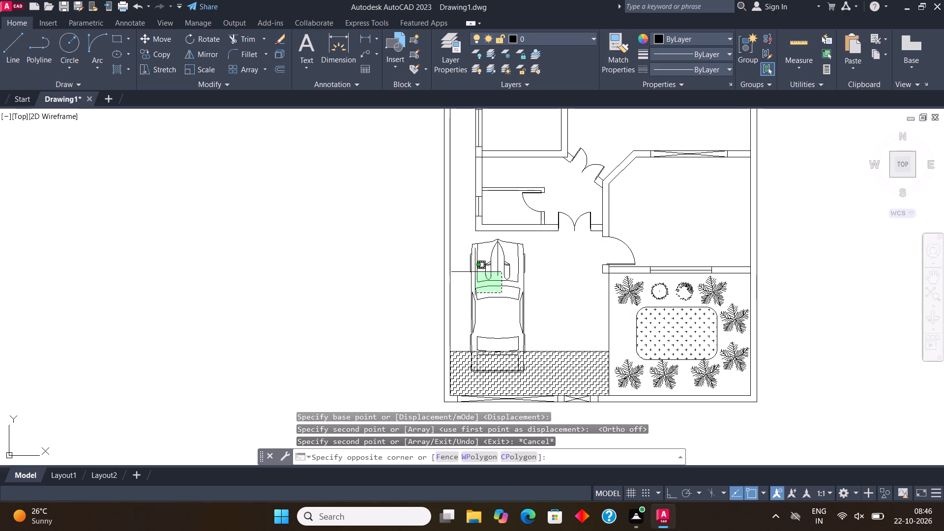
{"action": "left_click", "coordinate": [472, 269]}
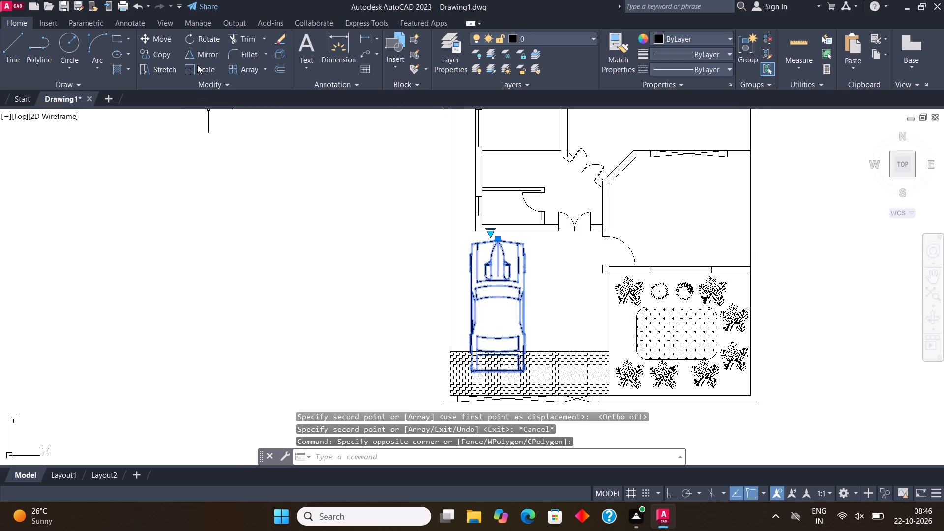
{"action": "left_click", "coordinate": [197, 65]}
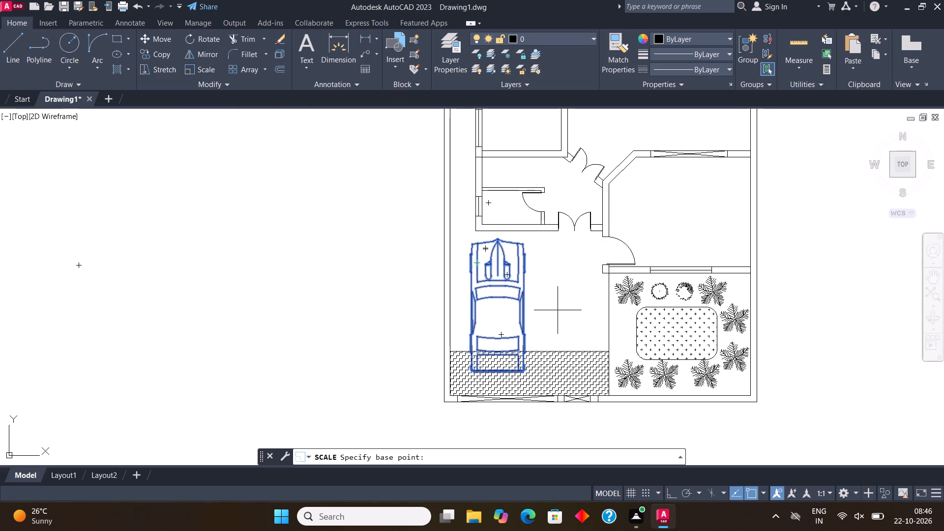
{"action": "left_click", "coordinate": [500, 299]}
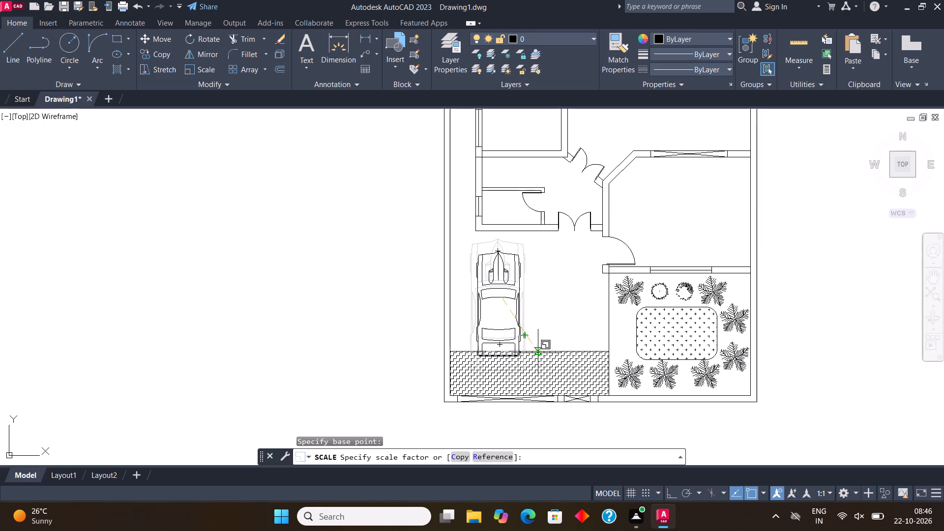
{"action": "left_click", "coordinate": [539, 353]}
Move the scaled car slightly north so its rear clears the hatched strip.
{"action": "left_click", "coordinate": [528, 320]}
{"action": "left_click", "coordinate": [492, 288]}
{"action": "left_click", "coordinate": [156, 35]}
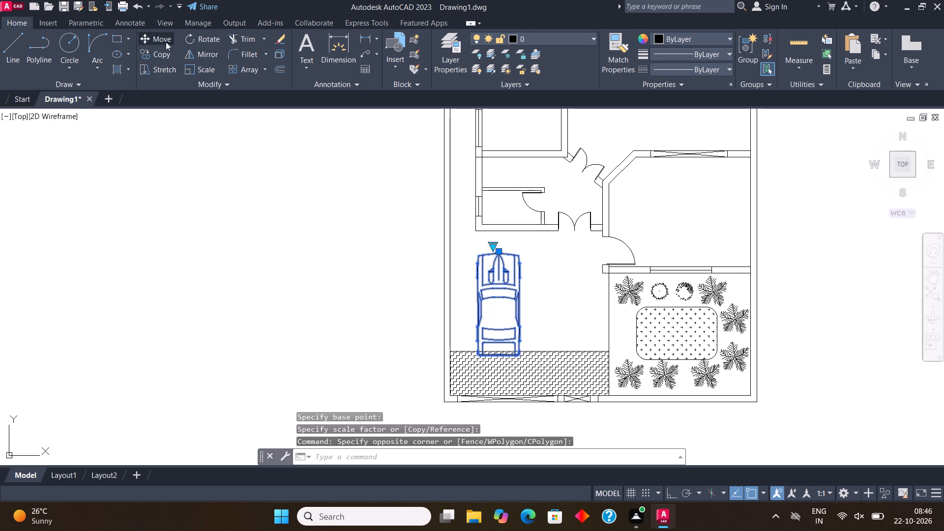
{"action": "scroll", "coordinate": [491, 302], "scroll_direction": "up", "scroll_amount": 2}
{"action": "left_click", "coordinate": [498, 328]}
{"action": "left_click", "coordinate": [498, 303]}
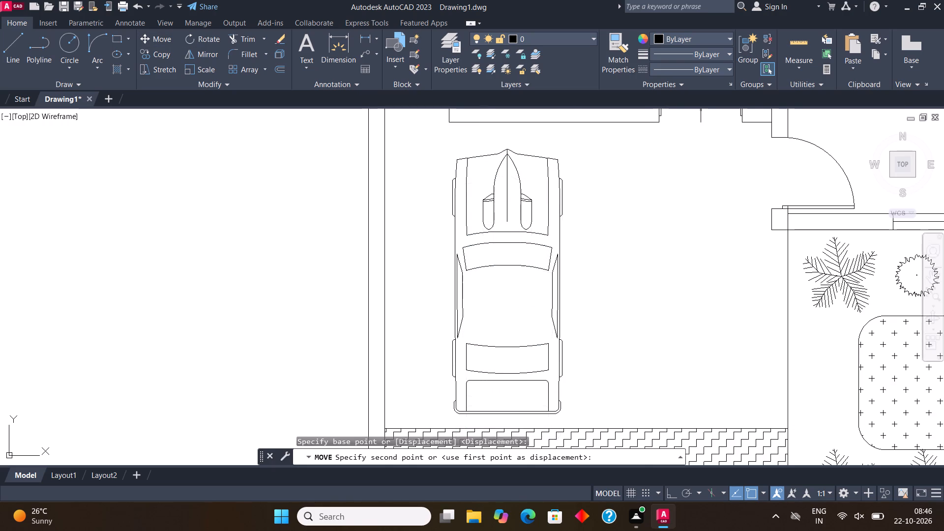
{"action": "scroll", "coordinate": [442, 277], "scroll_direction": "down", "scroll_amount": 2}
{"action": "middle_click_drag", "start_coordinate": [497, 295], "coordinate": [415, 307]}
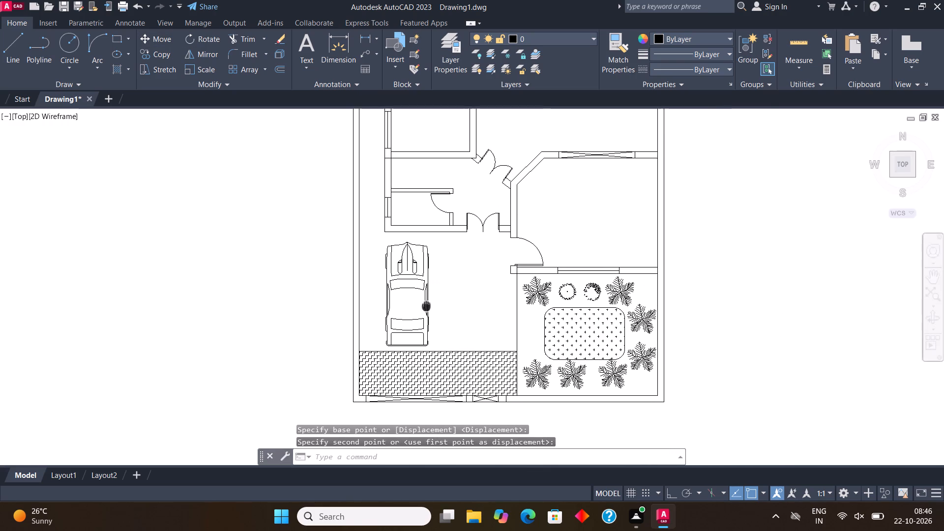
{"action": "middle_click_drag", "start_coordinate": [415, 307], "coordinate": [409, 309]}
Copy the parked car a short distance east, placing the second car beside it.
{"action": "scroll", "coordinate": [408, 309], "scroll_direction": "up", "scroll_amount": 1}
{"action": "left_click", "coordinate": [401, 312]}
{"action": "left_click", "coordinate": [161, 51]}
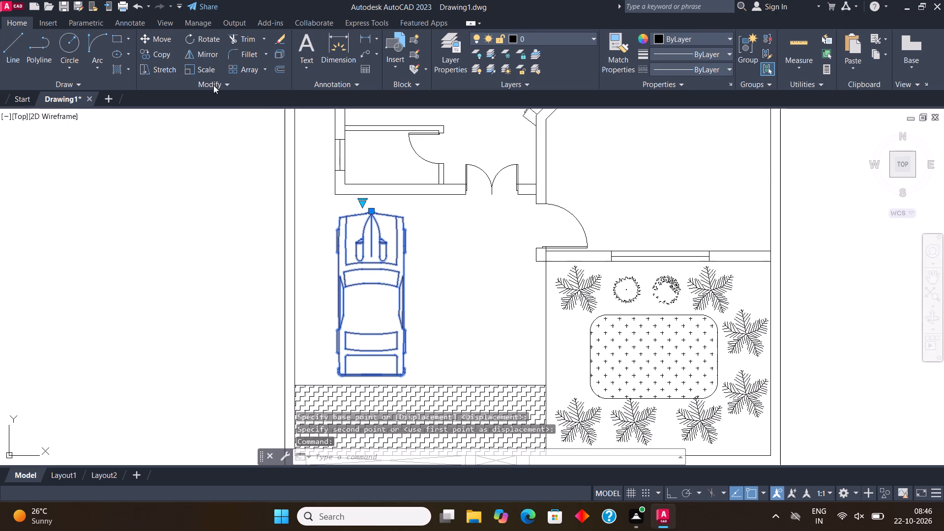
{"action": "left_click", "coordinate": [373, 274]}
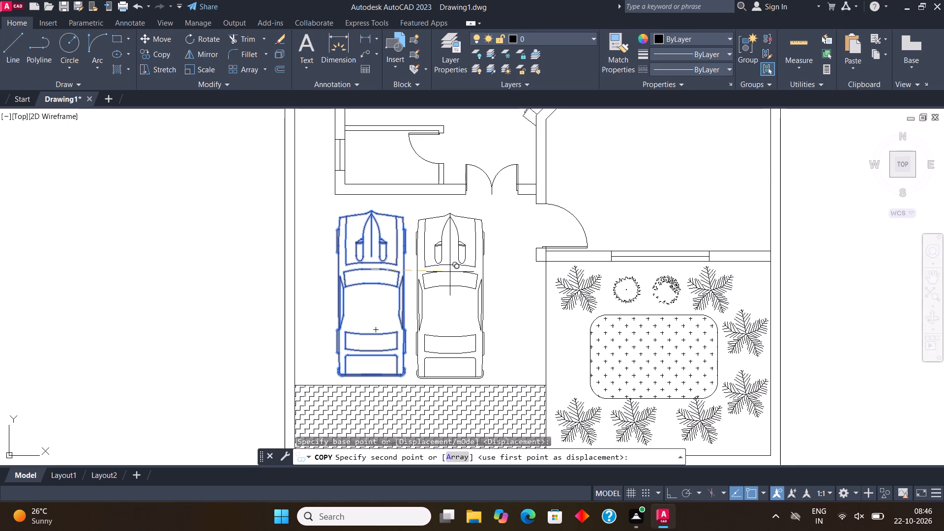
{"action": "left_click", "coordinate": [452, 270]}
{"action": "key", "text": "Escape"}
Scale the second parked car down about its middle so it is noticeably smaller than the first.
{"action": "left_click", "coordinate": [449, 261]}
{"action": "left_click", "coordinate": [449, 265]}
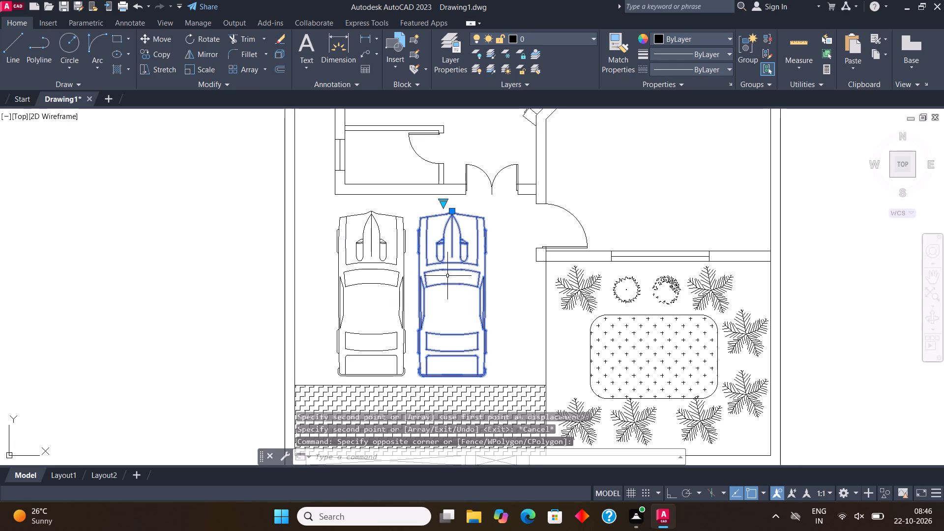
{"action": "left_click", "coordinate": [202, 72]}
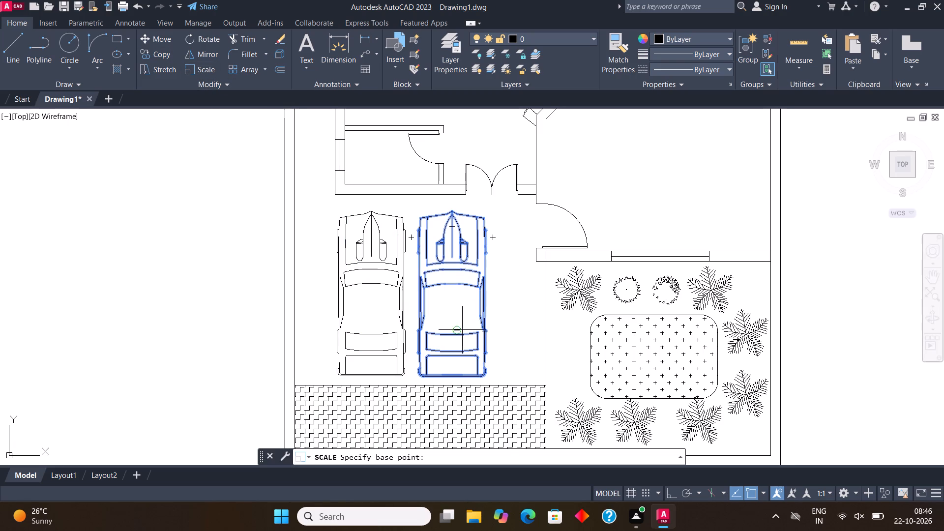
{"action": "left_click", "coordinate": [455, 320]}
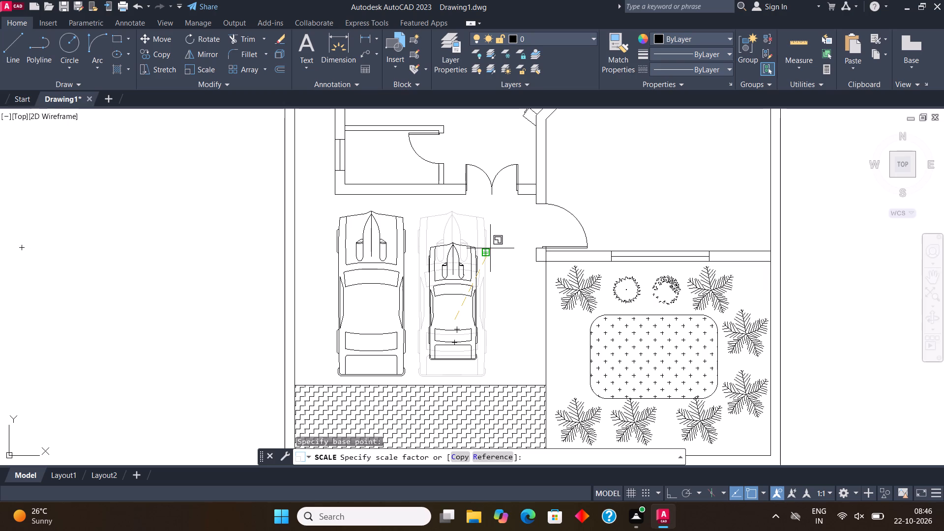
{"action": "left_click", "coordinate": [491, 247]}
Move the smaller car south-west so its rear lines up with the rear of the larger car.
{"action": "left_click", "coordinate": [462, 273]}
{"action": "left_click", "coordinate": [162, 35]}
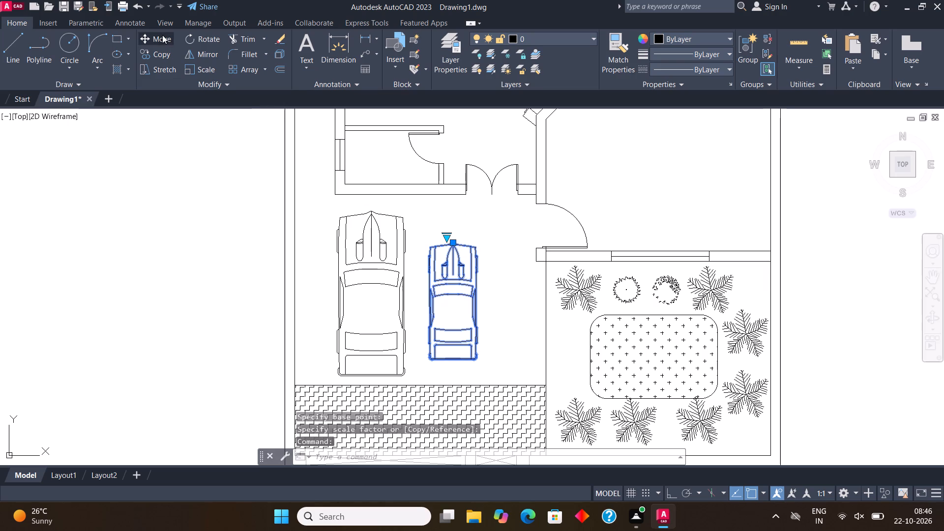
{"action": "scroll", "coordinate": [467, 340], "scroll_direction": "up", "scroll_amount": 2}
{"action": "left_click", "coordinate": [452, 311]}
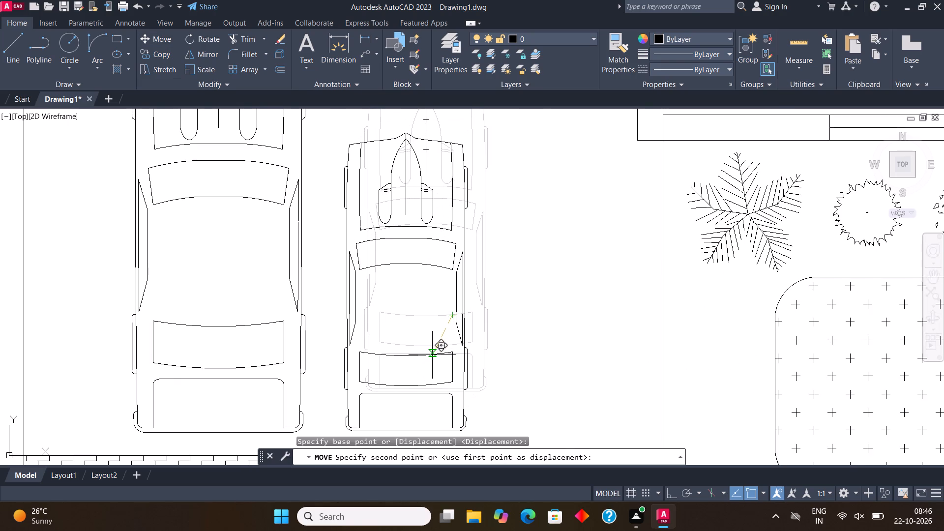
{"action": "left_click", "coordinate": [432, 355]}
{"action": "scroll", "coordinate": [448, 353], "scroll_direction": "down", "scroll_amount": 2}
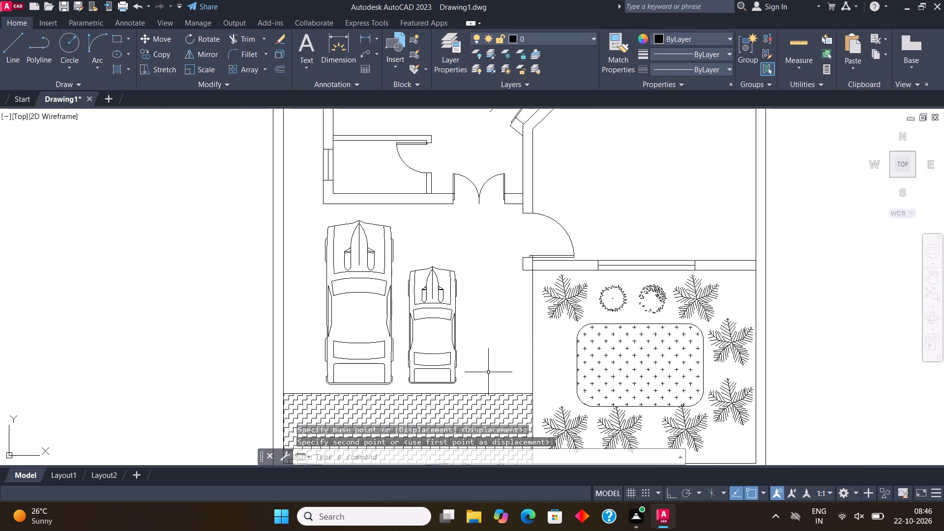
Draw a bed-sized rectangle beside the west wall window of the upper-left bedroom, leaving a small gap to the wall.
{"action": "scroll", "coordinate": [468, 393], "scroll_direction": "down", "scroll_amount": 3}
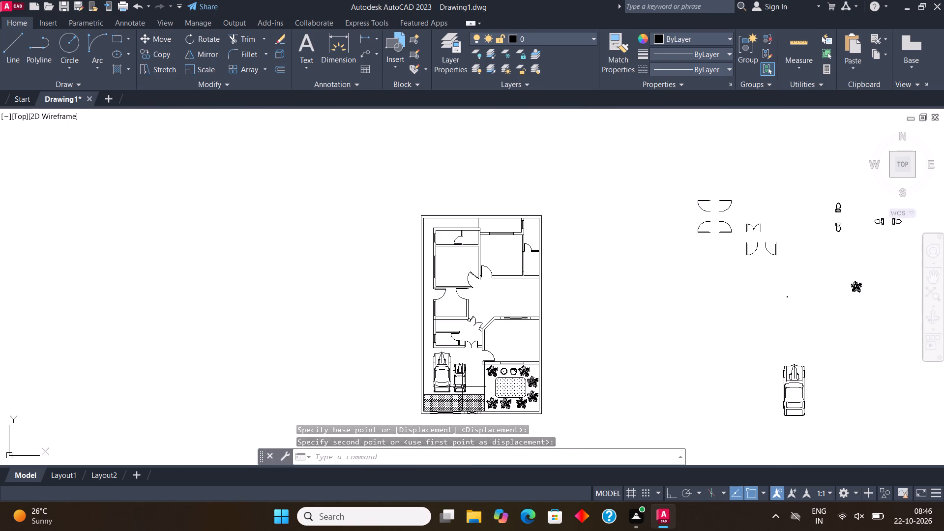
{"action": "middle_click_drag", "start_coordinate": [467, 369], "coordinate": [489, 400]}
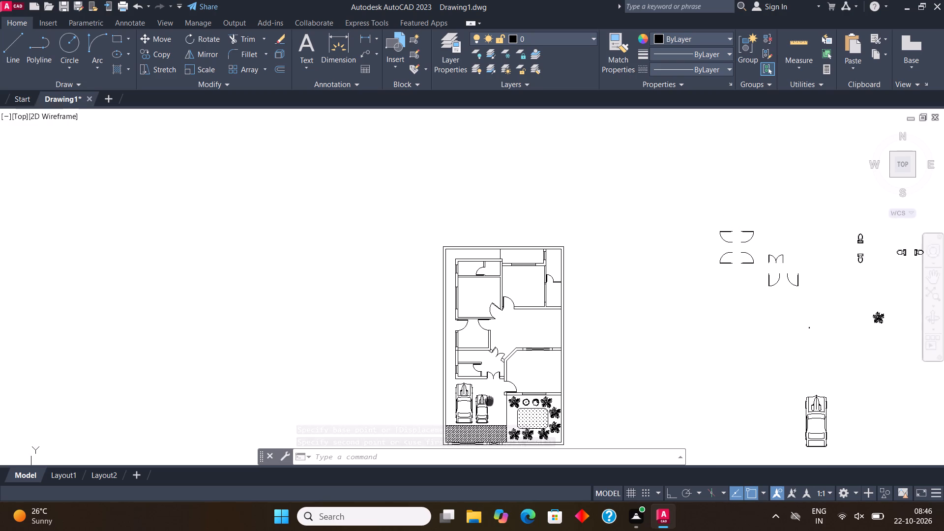
{"action": "middle_click_drag", "start_coordinate": [489, 400], "coordinate": [466, 402]}
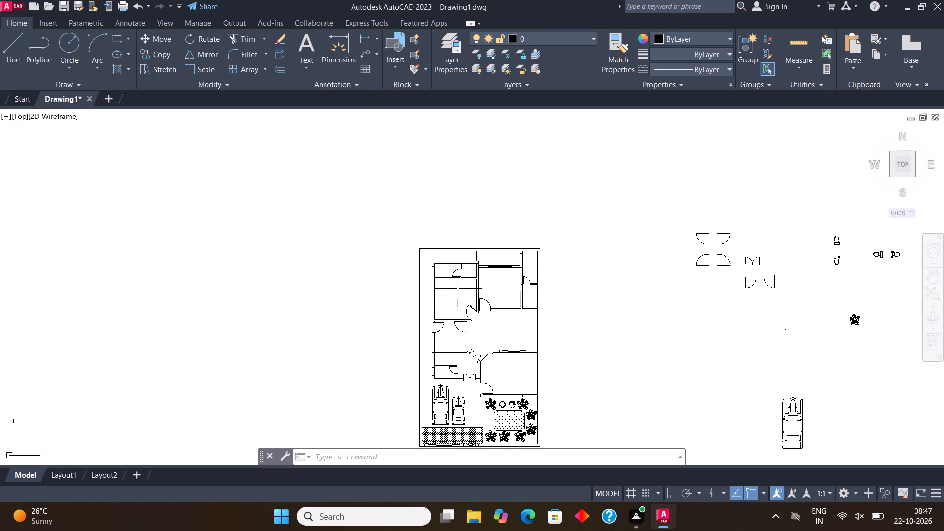
{"action": "scroll", "coordinate": [449, 275], "scroll_direction": "up", "scroll_amount": 4}
{"action": "scroll", "coordinate": [408, 314], "scroll_direction": "down", "scroll_amount": 4}
{"action": "scroll", "coordinate": [407, 314], "scroll_direction": "up", "scroll_amount": 3}
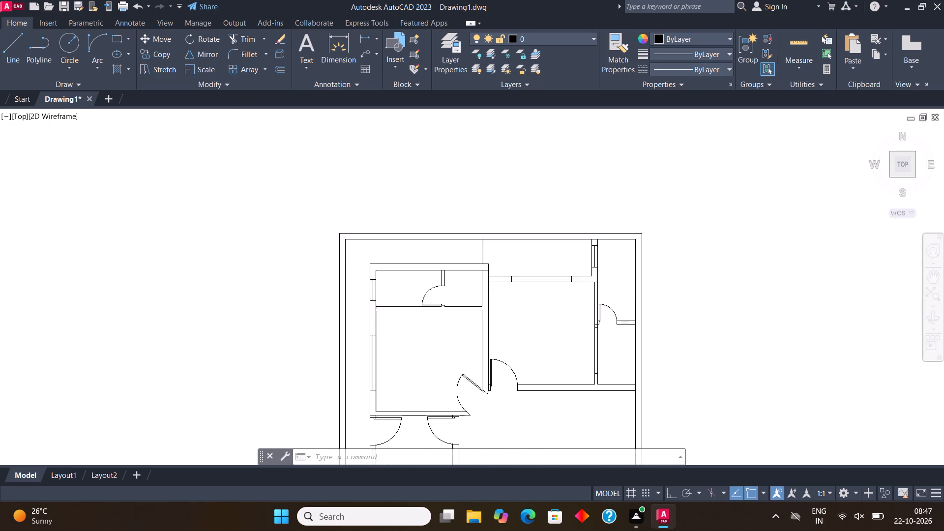
{"action": "middle_click_drag", "start_coordinate": [420, 336], "coordinate": [450, 242]}
{"action": "middle_click_drag", "start_coordinate": [449, 287], "coordinate": [447, 271]}
{"action": "scroll", "coordinate": [447, 271], "scroll_direction": "up", "scroll_amount": 2}
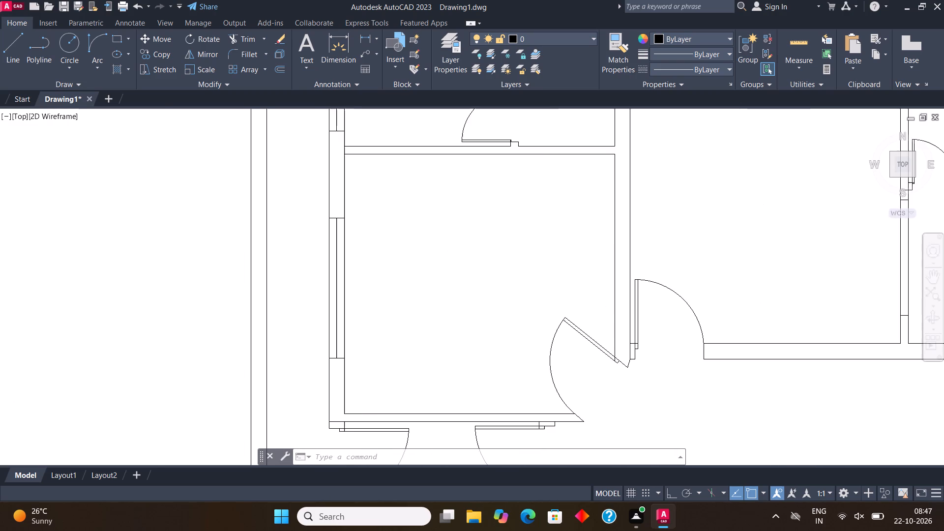
{"action": "scroll", "coordinate": [447, 271], "scroll_direction": "down", "scroll_amount": 2}
{"action": "middle_click_drag", "start_coordinate": [435, 263], "coordinate": [412, 260]}
{"action": "left_click", "coordinate": [113, 35]}
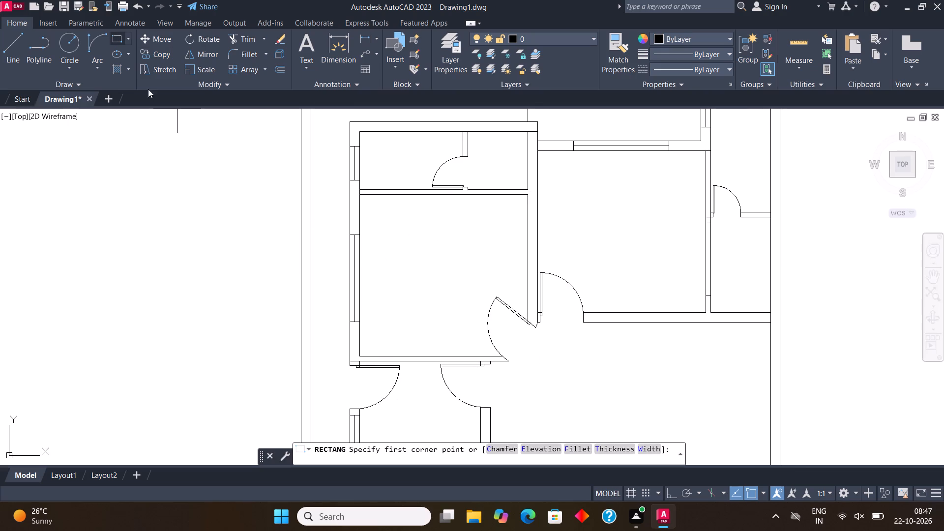
{"action": "scroll", "coordinate": [374, 303], "scroll_direction": "up", "scroll_amount": 1}
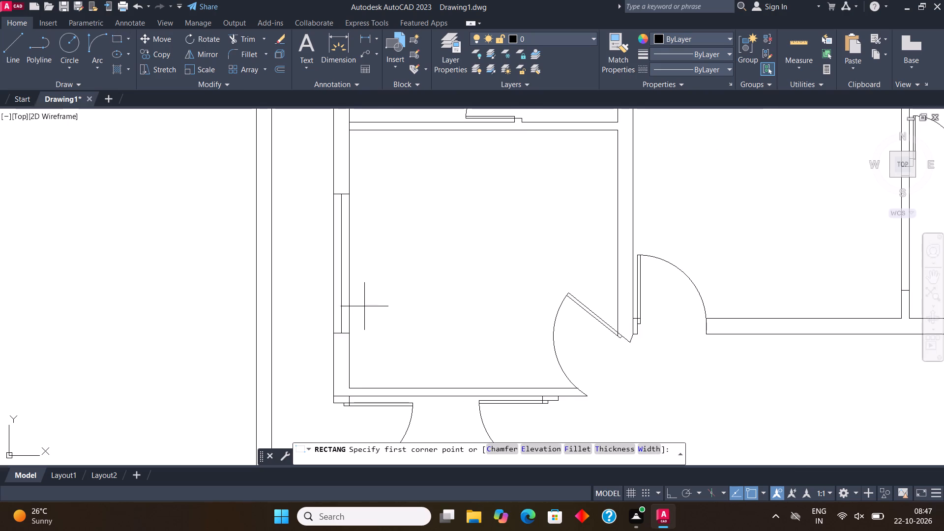
{"action": "left_click", "coordinate": [361, 320]}
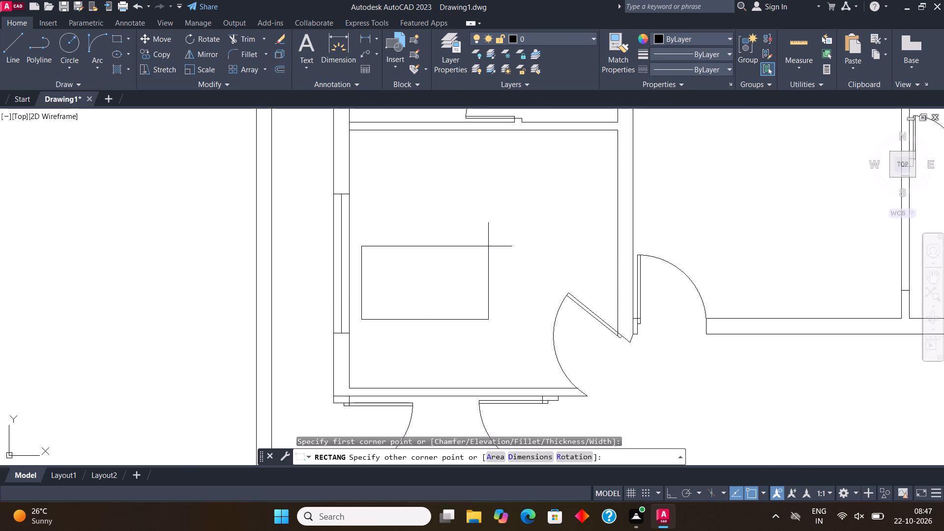
{"action": "left_click", "coordinate": [485, 239]}
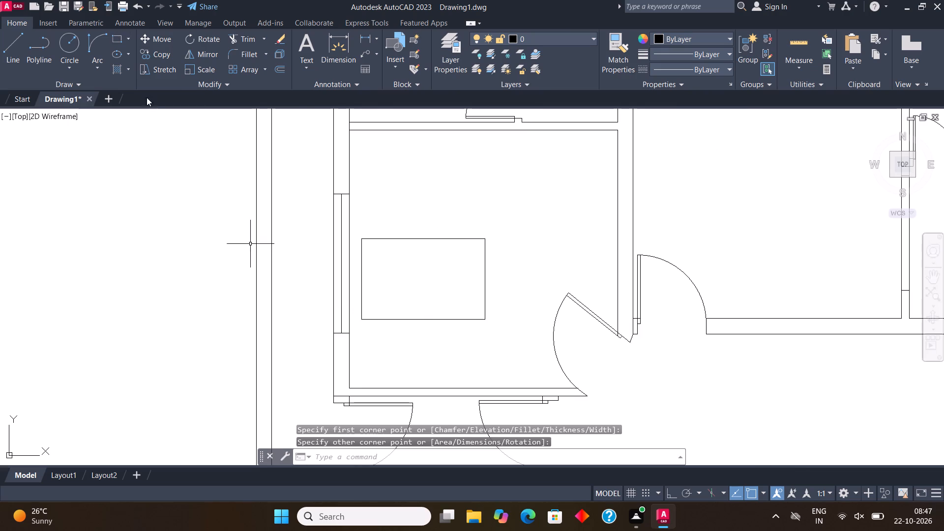
Draw a small bedside-table rectangle on the bed's north edge, starting at its north-west corner.
{"action": "left_click", "coordinate": [115, 37]}
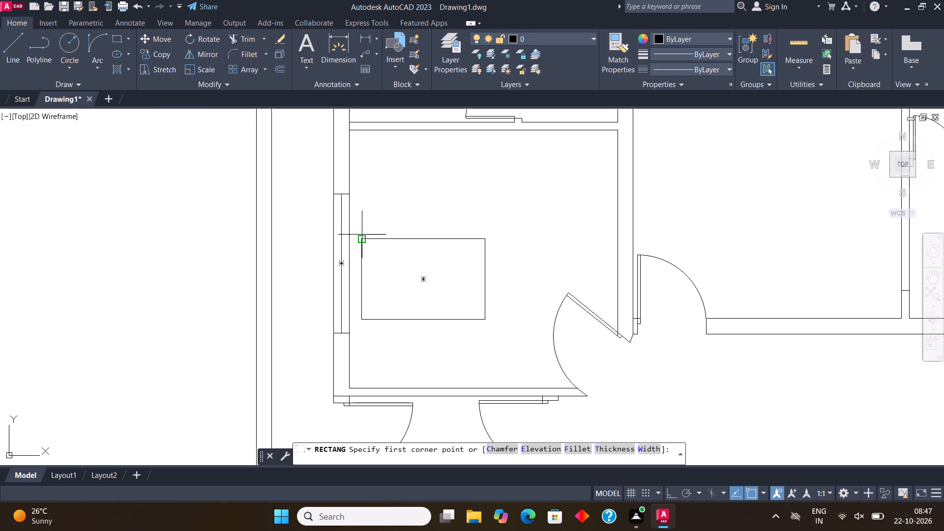
{"action": "left_click", "coordinate": [363, 236]}
{"action": "left_click", "coordinate": [397, 208]}
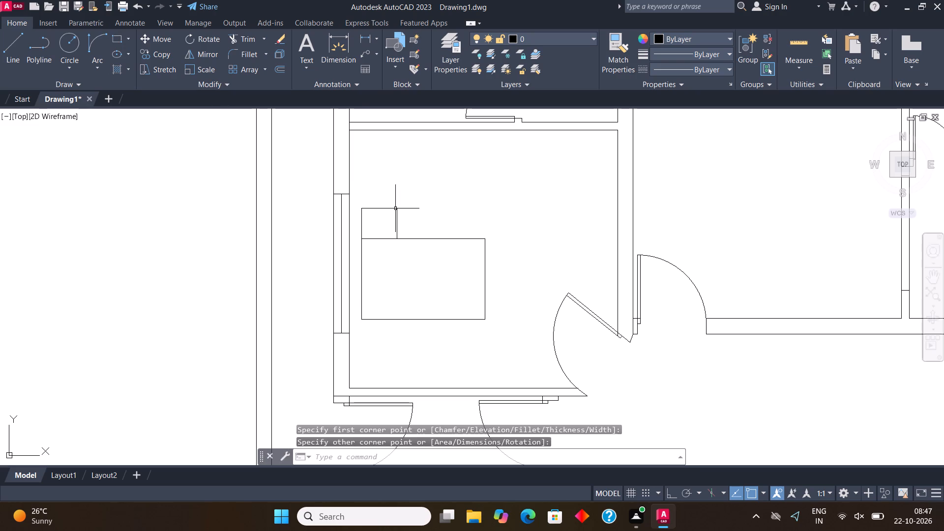
Draw a circle centred in the bedside table, slightly smaller than the table.
{"action": "left_click", "coordinate": [65, 42]}
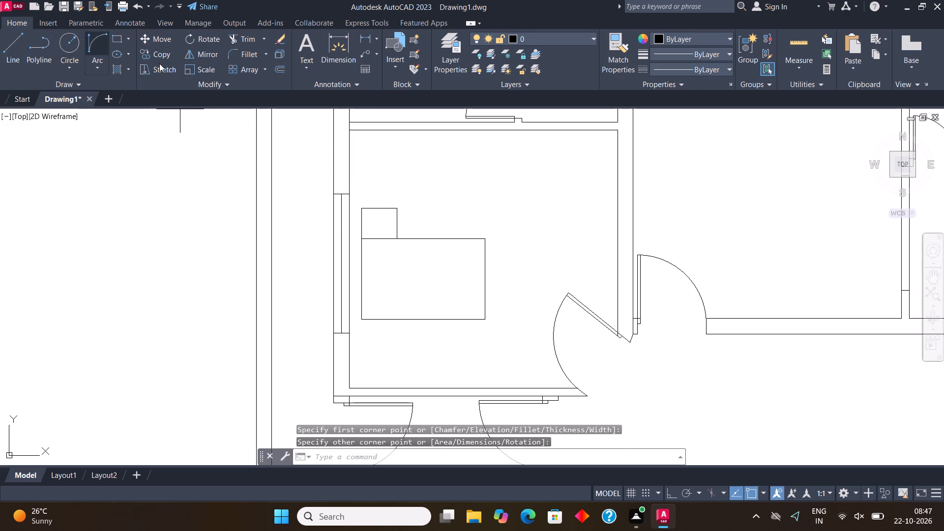
{"action": "left_click", "coordinate": [384, 225]}
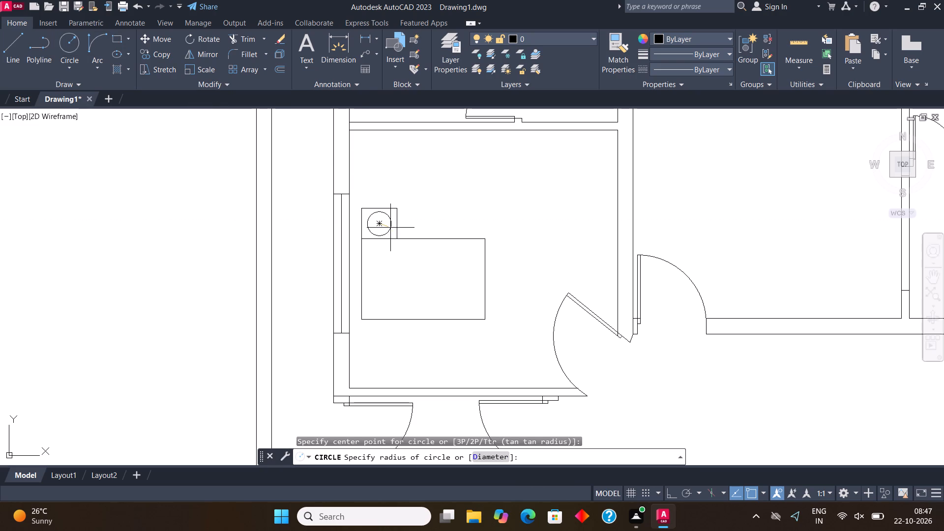
{"action": "left_click", "coordinate": [390, 228]}
Draw the vertical and horizontal diameter lines across the lamp circle in the bedside table.
{"action": "left_click", "coordinate": [19, 47]}
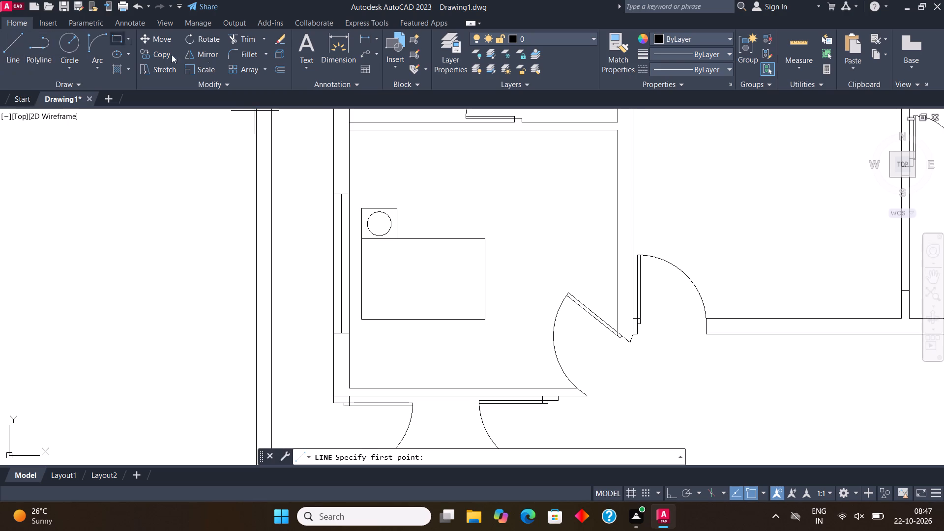
{"action": "scroll", "coordinate": [386, 217], "scroll_direction": "up", "scroll_amount": 3}
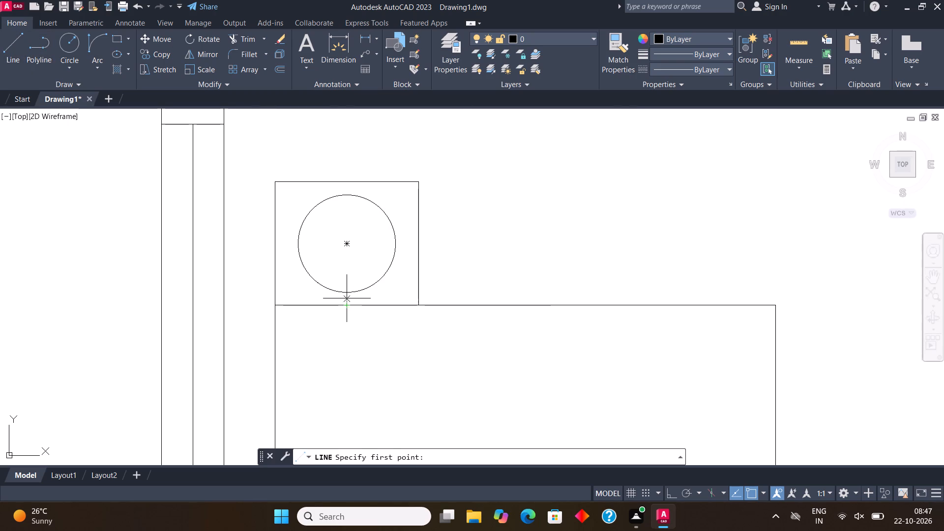
{"action": "left_click", "coordinate": [347, 288]}
{"action": "left_click", "coordinate": [345, 195]}
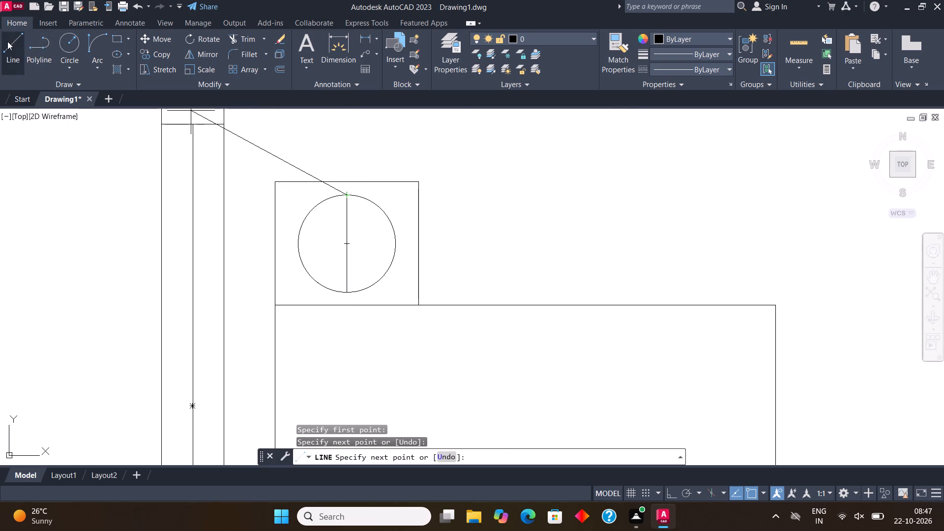
{"action": "left_click", "coordinate": [7, 41]}
{"action": "left_click", "coordinate": [295, 244]}
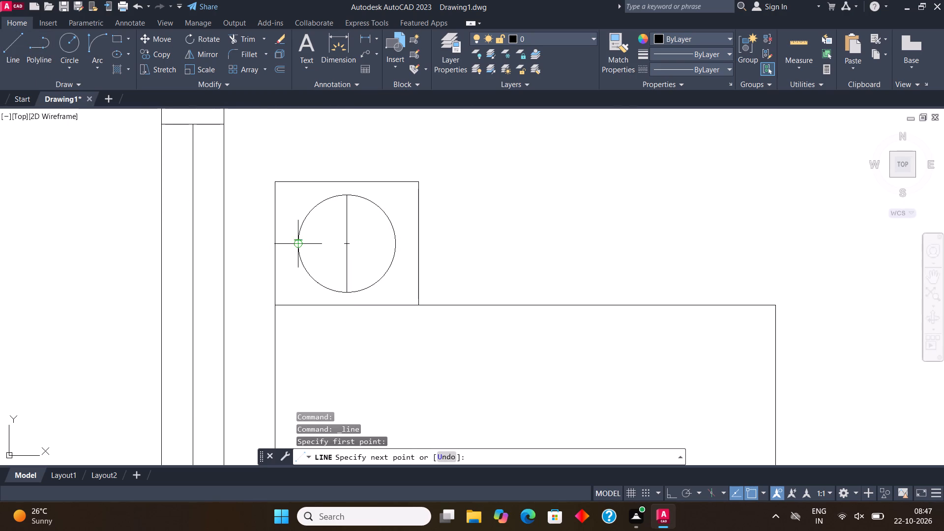
{"action": "left_click", "coordinate": [393, 247]}
Add two diagonal lines through the lamp circle's centre, dividing the circle into eight segments.
{"action": "left_click", "coordinate": [16, 50]}
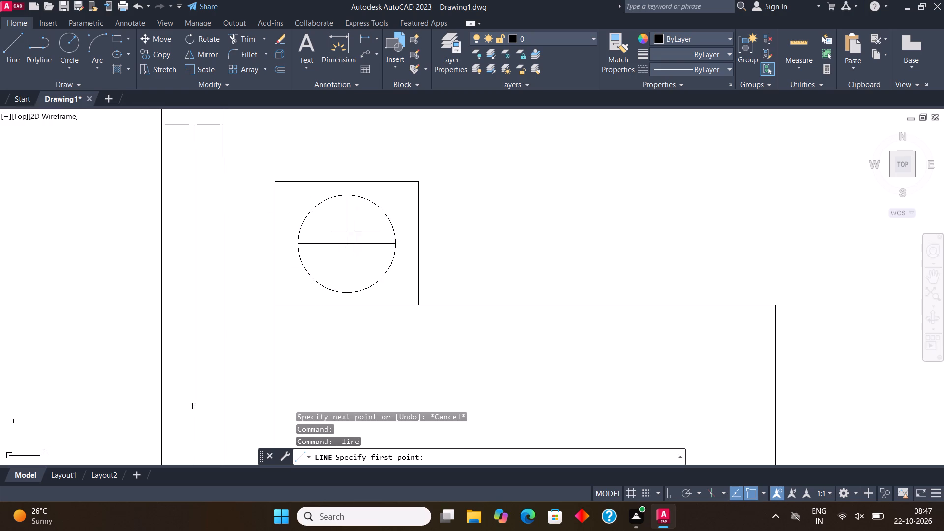
{"action": "left_click", "coordinate": [346, 244]}
{"action": "left_click", "coordinate": [384, 210]}
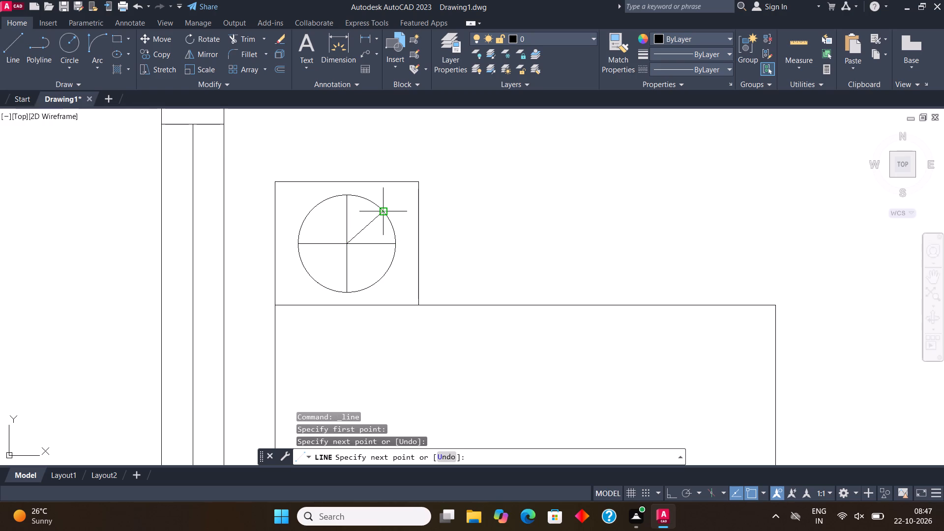
{"action": "left_click", "coordinate": [313, 274]}
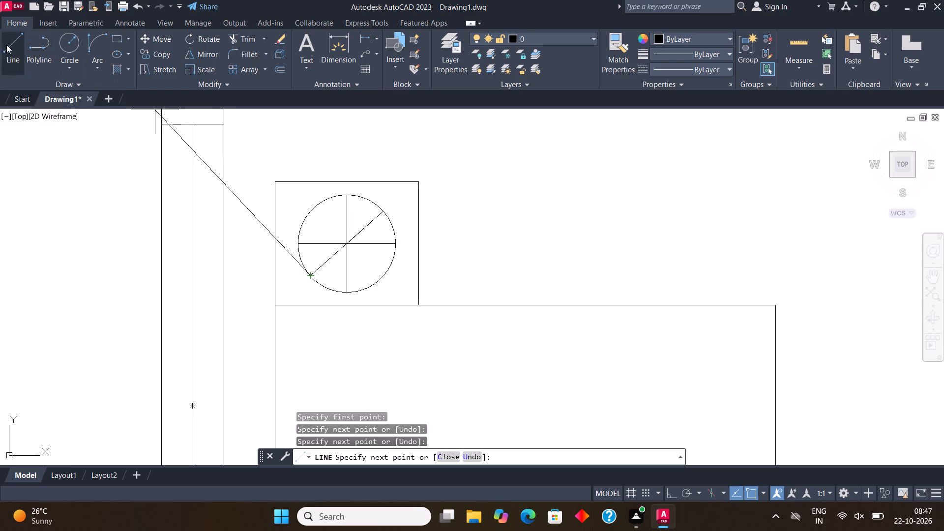
{"action": "left_click", "coordinate": [13, 54]}
{"action": "left_click", "coordinate": [347, 241]}
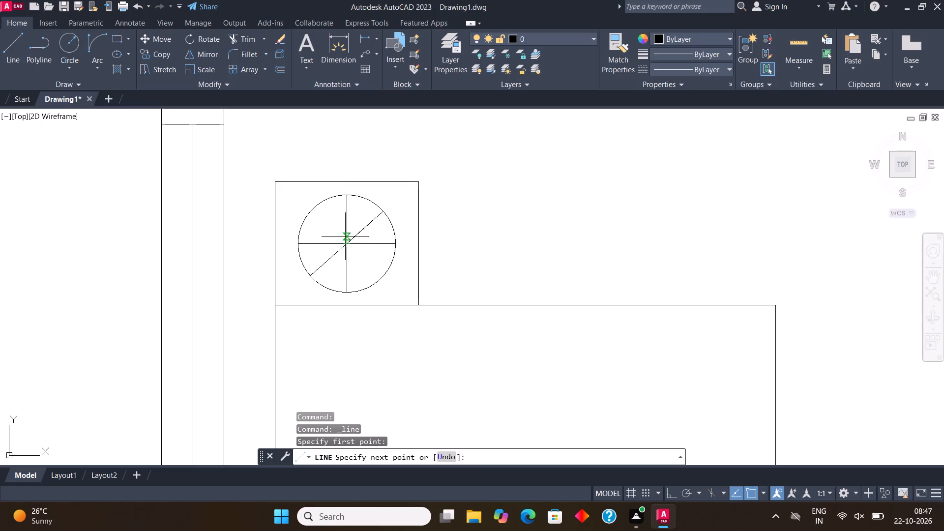
{"action": "left_click", "coordinate": [317, 211]}
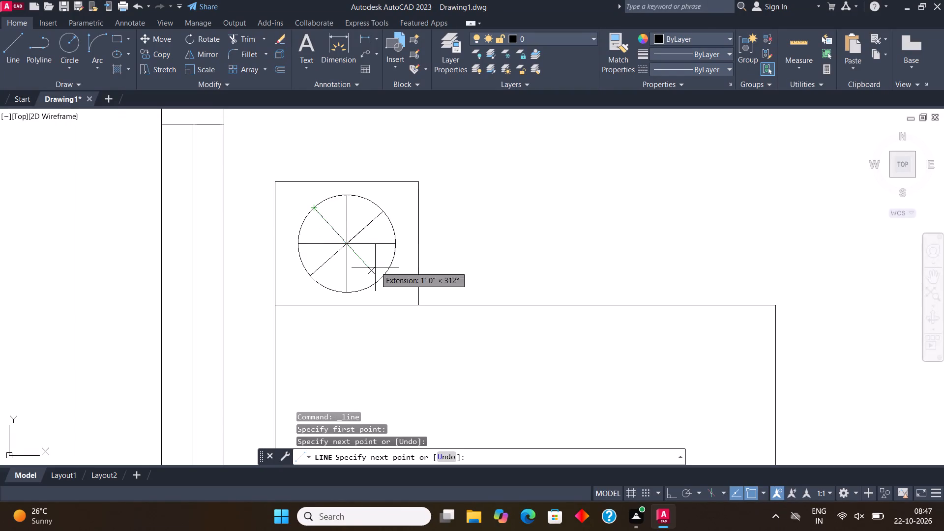
{"action": "left_click", "coordinate": [378, 277]}
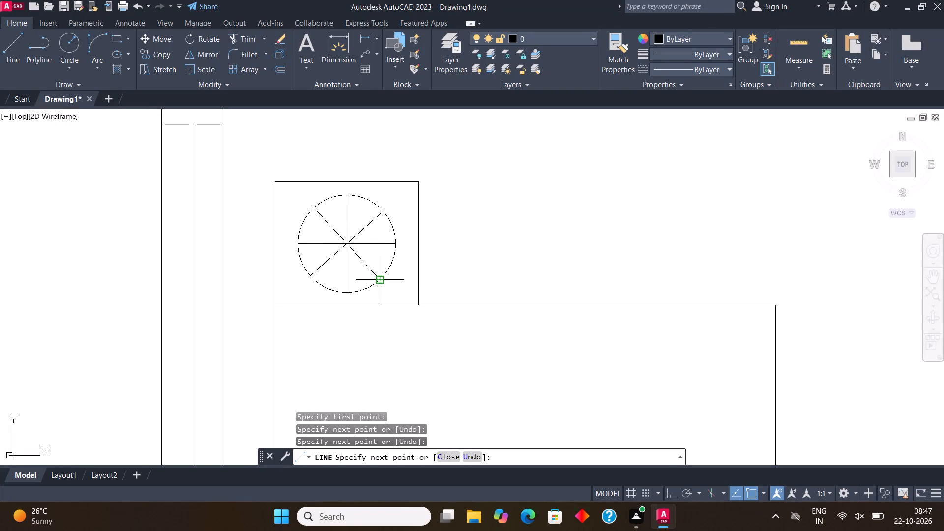
{"action": "key", "text": "grave"}
{"action": "key", "text": "Escape"}
Copy the bedside table with its lamp symbol from its north-west corner to the bed's south-west corner.
{"action": "scroll", "coordinate": [364, 232], "scroll_direction": "up", "scroll_amount": 5}
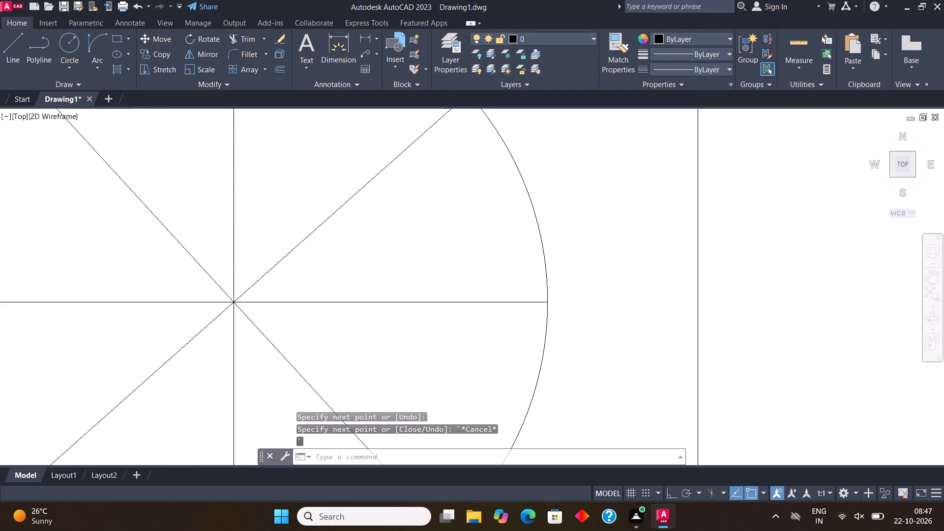
{"action": "scroll", "coordinate": [348, 233], "scroll_direction": "down", "scroll_amount": 4}
{"action": "left_click", "coordinate": [392, 317]}
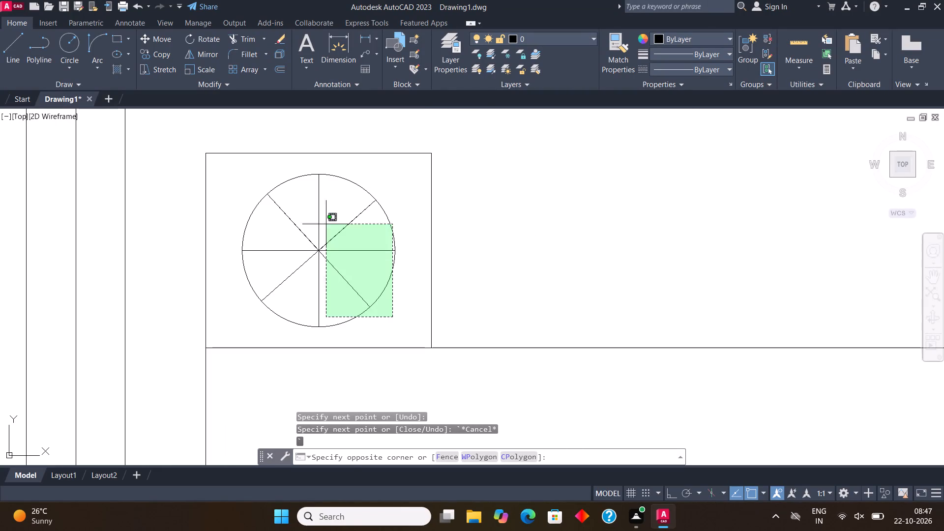
{"action": "left_click", "coordinate": [240, 172]}
{"action": "left_click", "coordinate": [463, 274]}
{"action": "left_click", "coordinate": [381, 178]}
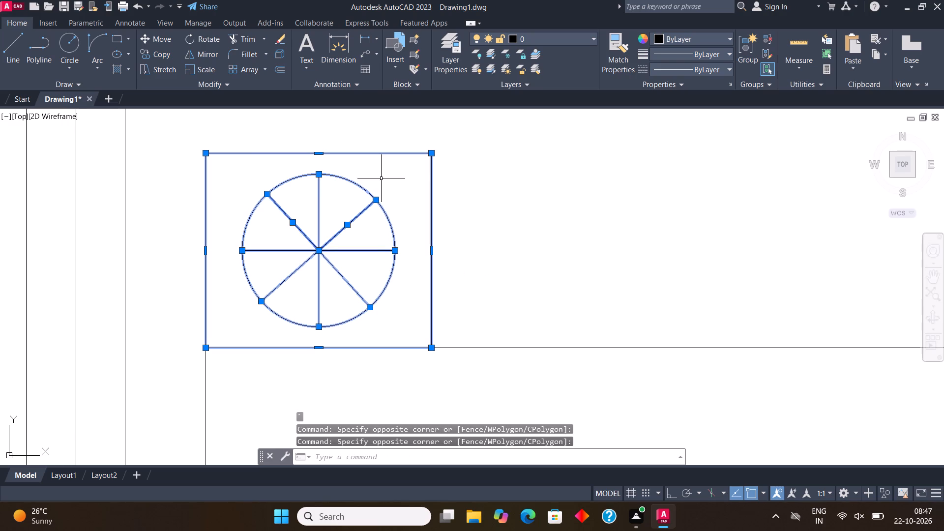
{"action": "left_click", "coordinate": [164, 54]}
{"action": "scroll", "coordinate": [265, 135], "scroll_direction": "down", "scroll_amount": 4}
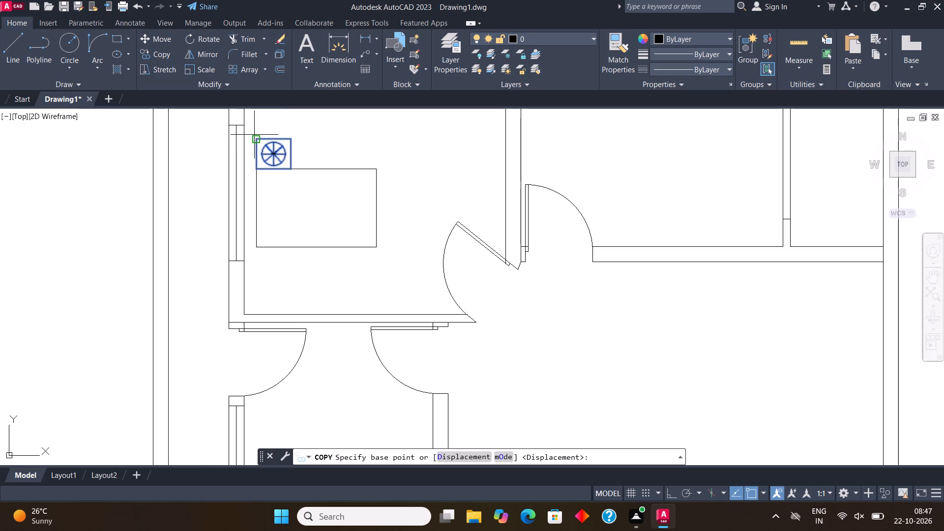
{"action": "left_click", "coordinate": [254, 136]}
{"action": "left_click", "coordinate": [251, 248]}
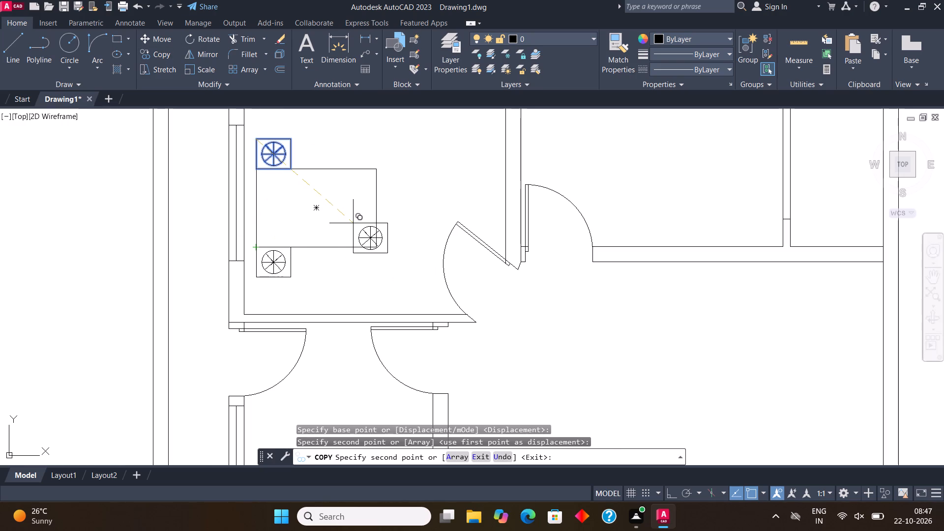
{"action": "key", "text": "Escape"}
Draw an upright pillow rectangle in the south-west part of the bed, set in from the bed's edges.
{"action": "middle_click_drag", "start_coordinate": [352, 223], "coordinate": [399, 255]}
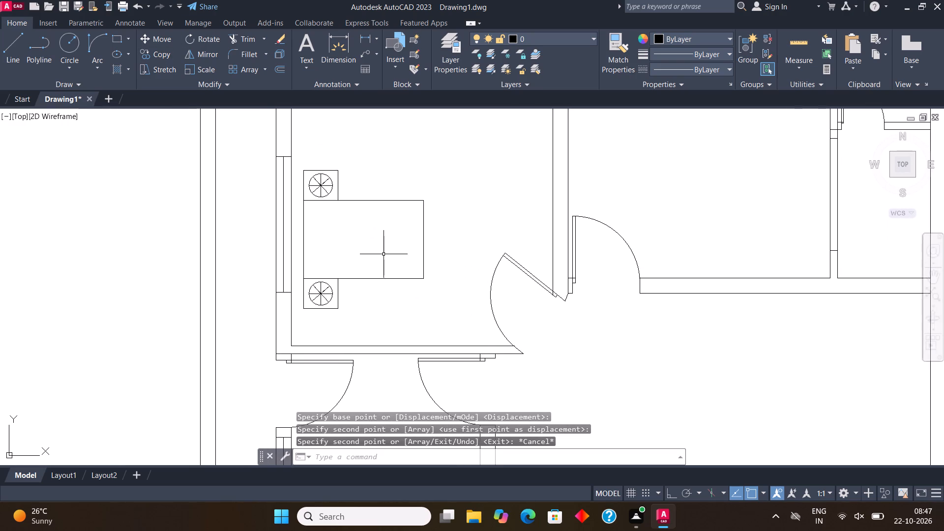
{"action": "scroll", "coordinate": [362, 258], "scroll_direction": "up", "scroll_amount": 1}
{"action": "left_click", "coordinate": [118, 38]}
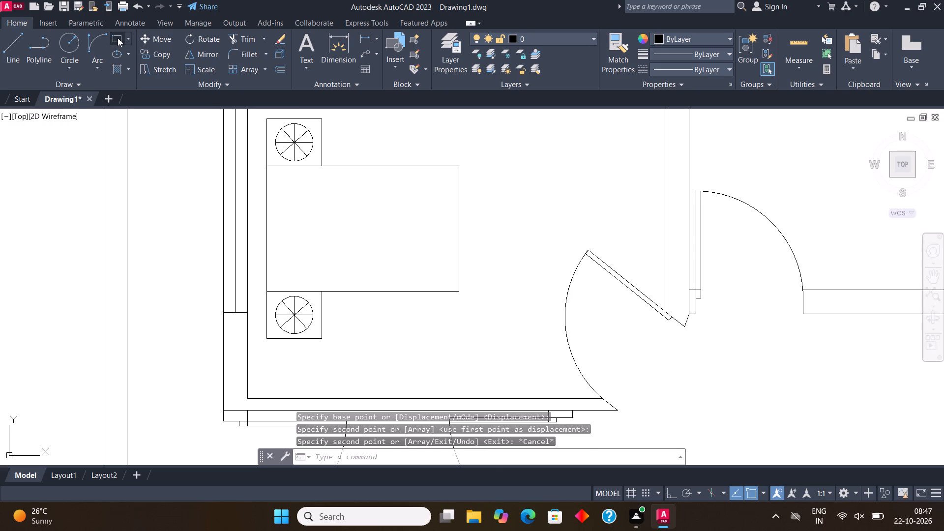
{"action": "middle_click_drag", "start_coordinate": [287, 164], "coordinate": [283, 210]}
{"action": "scroll", "coordinate": [305, 290], "scroll_direction": "up", "scroll_amount": 1}
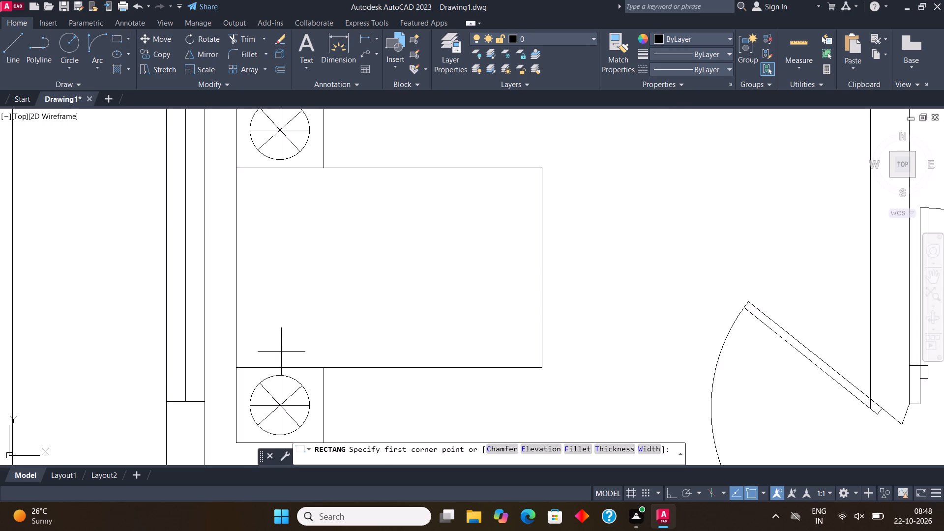
{"action": "left_click", "coordinate": [281, 353]}
{"action": "left_click", "coordinate": [325, 259]}
Turn ortho on and copy the pillow about 1'-6" straight north inside the bed.
{"action": "left_click_drag", "start_coordinate": [319, 265], "coordinate": [317, 261]}
{"action": "left_click", "coordinate": [312, 247]}
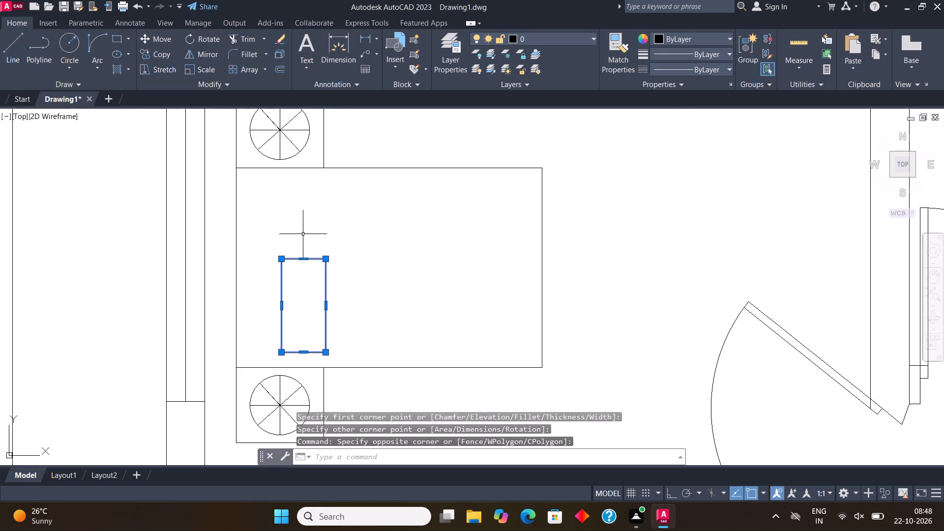
{"action": "left_click", "coordinate": [165, 52]}
{"action": "left_click", "coordinate": [299, 306]}
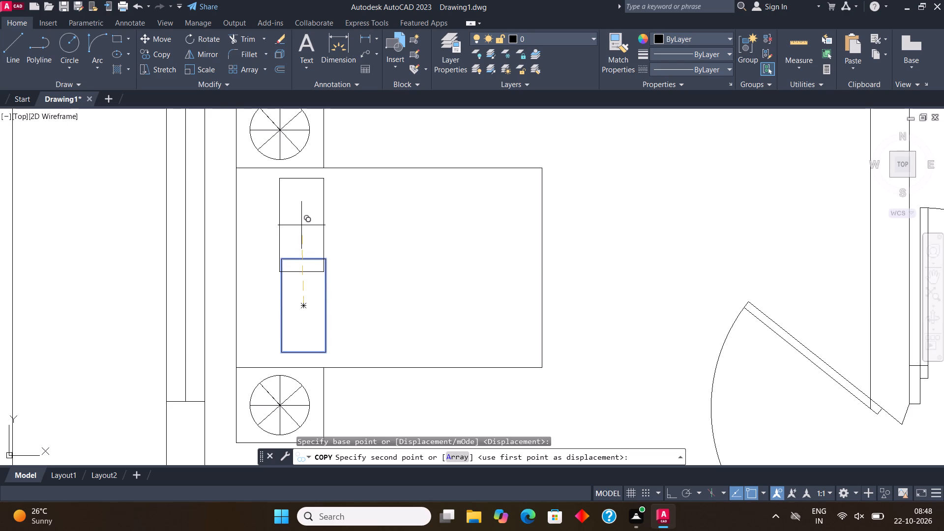
{"action": "key", "text": "F8"}
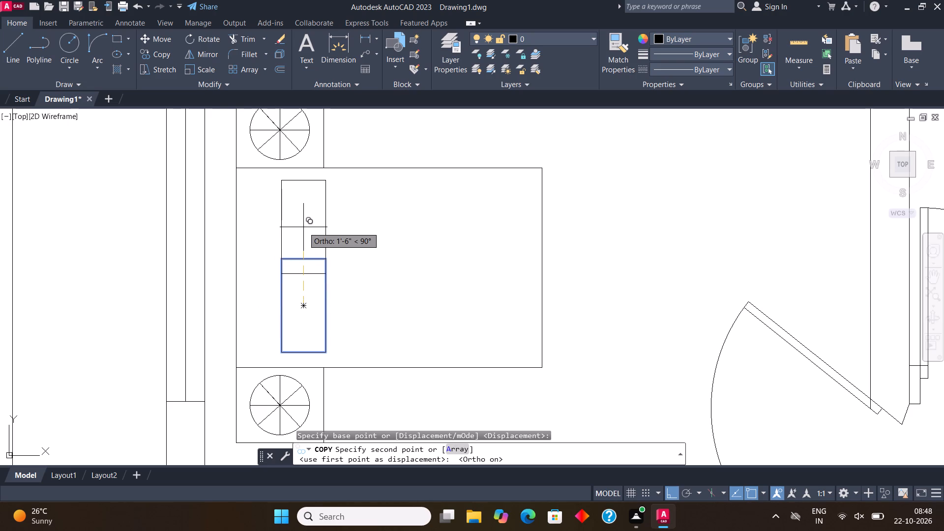
{"action": "left_click", "coordinate": [304, 228]}
{"action": "key", "text": "Escape"}
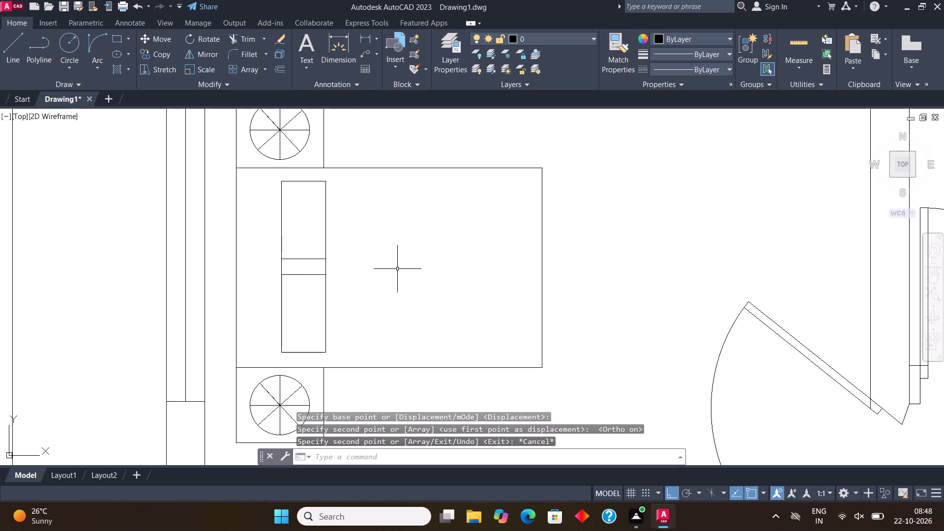
Draw a start-end-direction arc from the bed's south edge, east of the pillows, curving up to the middle of the bed.
{"action": "middle_click_drag", "start_coordinate": [393, 266], "coordinate": [354, 253]}
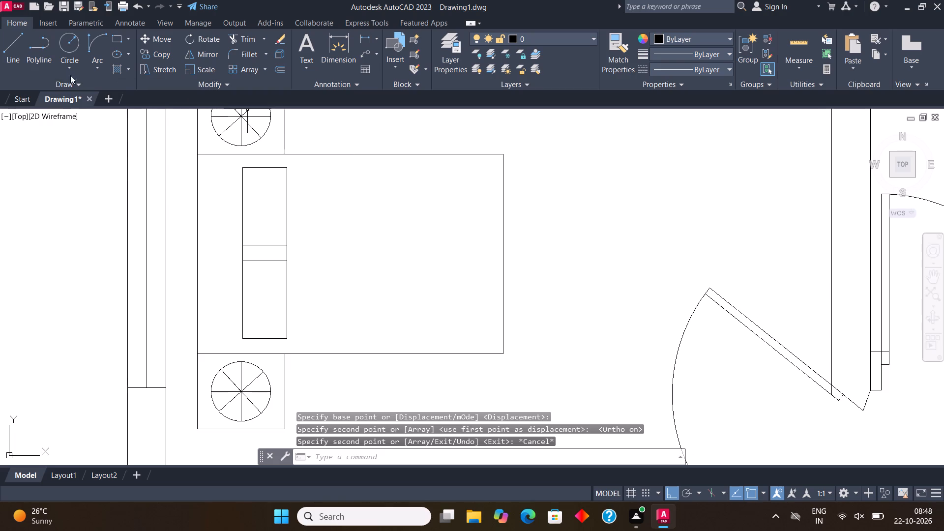
{"action": "left_click", "coordinate": [99, 69]}
{"action": "left_click", "coordinate": [156, 220]}
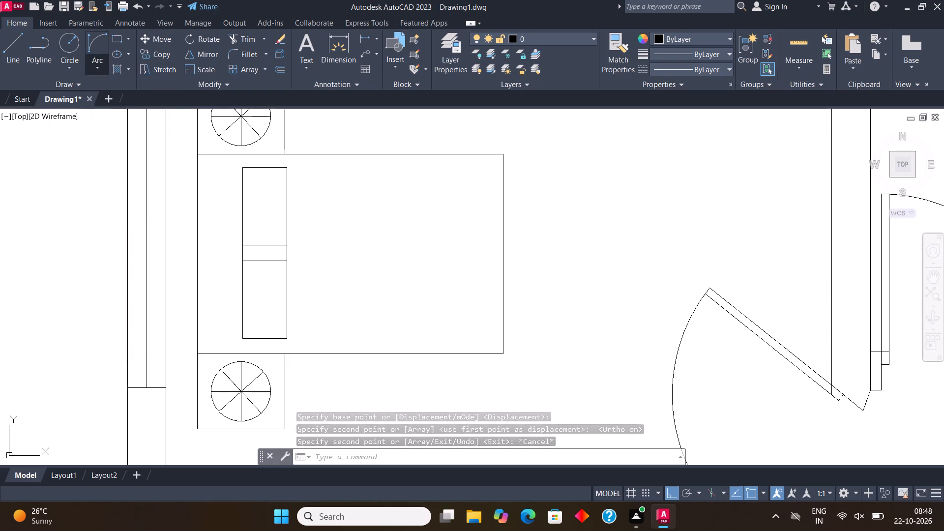
{"action": "left_click", "coordinate": [323, 356]}
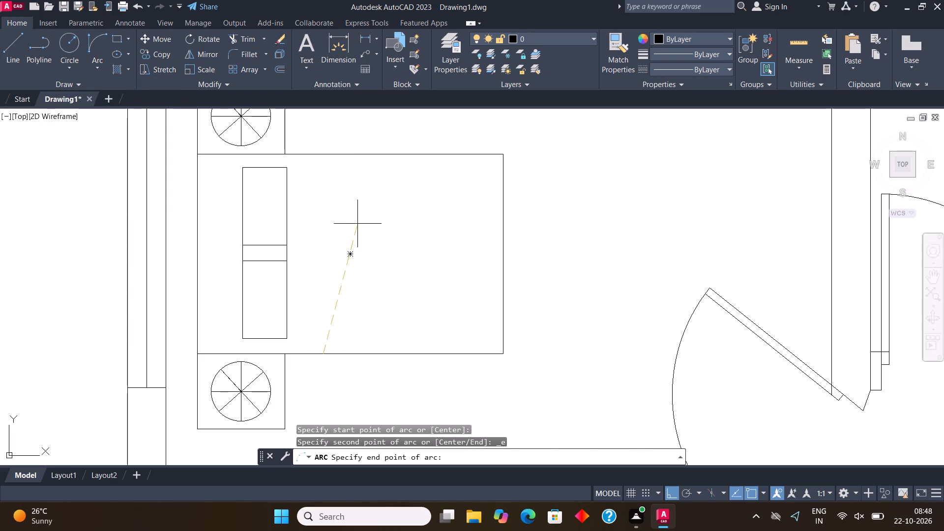
{"action": "left_click", "coordinate": [359, 221]}
{"action": "left_click", "coordinate": [330, 199]}
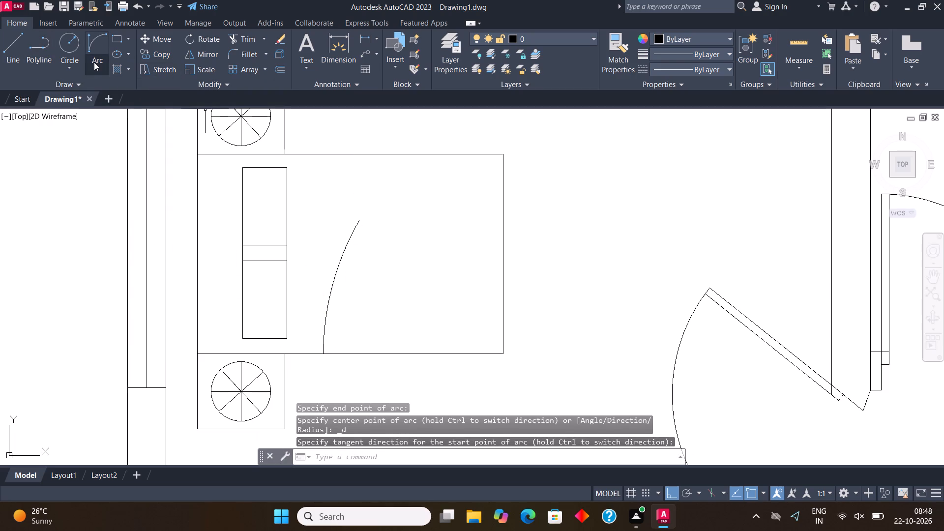
Draw a second start-end-direction arc from the first arc's upper end to the bed's north edge, bulging east.
{"action": "left_click", "coordinate": [94, 62]}
{"action": "left_click", "coordinate": [157, 218]}
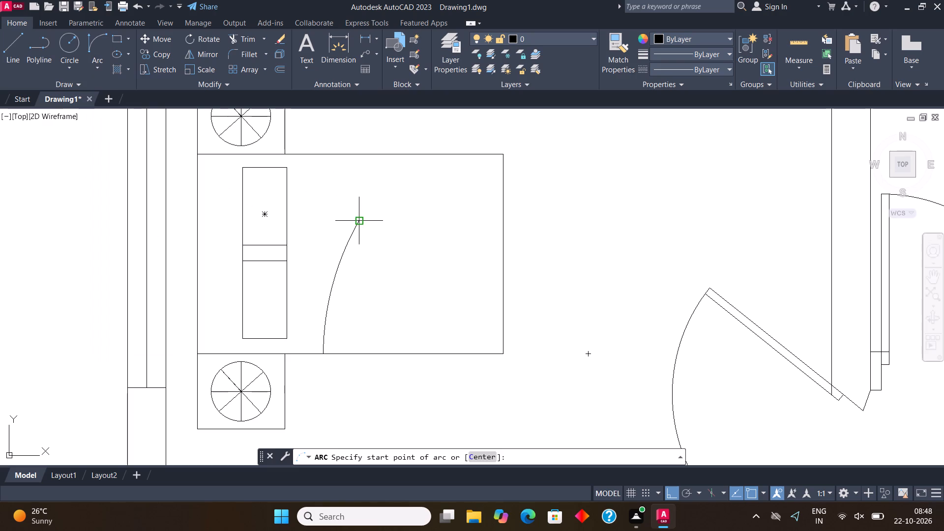
{"action": "left_click", "coordinate": [357, 220]}
{"action": "left_click", "coordinate": [377, 153]}
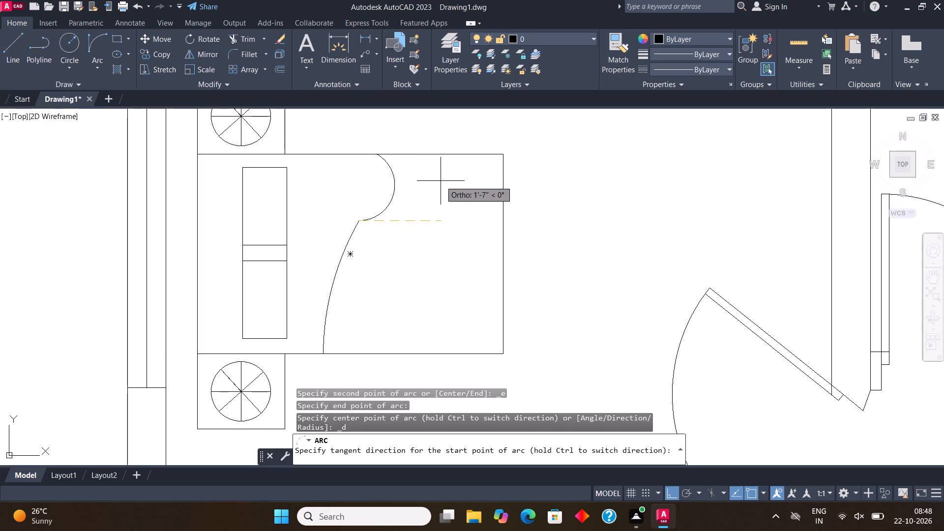
{"action": "left_click", "coordinate": [441, 181]}
Flatten the upper arc by stretching its midpoint west so both arcs form a smooth S-shaped blanket line.
{"action": "left_click", "coordinate": [391, 179]}
{"action": "double_click", "coordinate": [402, 207]}
{"action": "left_click", "coordinate": [371, 167]}
{"action": "left_click", "coordinate": [404, 216]}
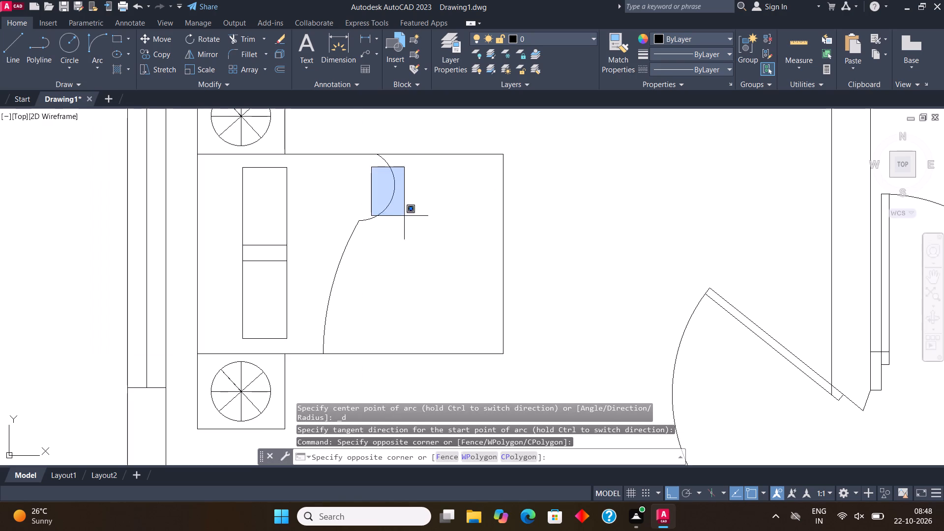
{"action": "left_click_drag", "start_coordinate": [418, 229], "coordinate": [413, 219]}
{"action": "left_click", "coordinate": [386, 185]}
{"action": "left_click", "coordinate": [391, 193]}
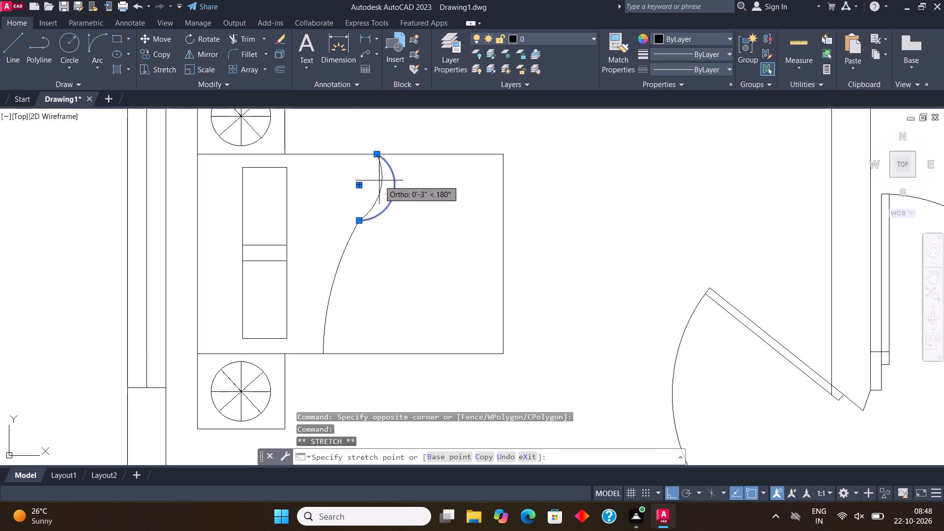
{"action": "left_click", "coordinate": [373, 176]}
{"action": "key", "text": "Escape"}
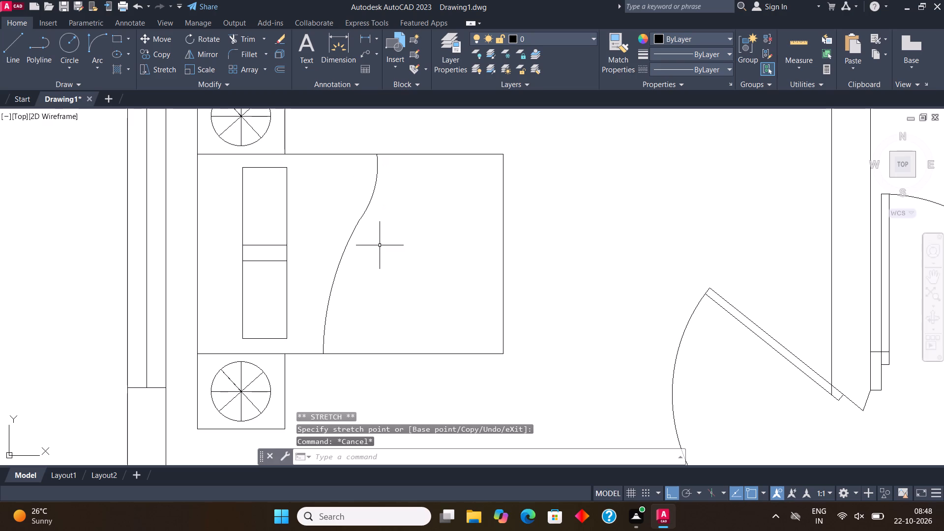
Offset both arcs of the bed's S-shaped blanket line 2" to the east.
{"action": "left_click", "coordinate": [376, 277]}
{"action": "left_click", "coordinate": [347, 190]}
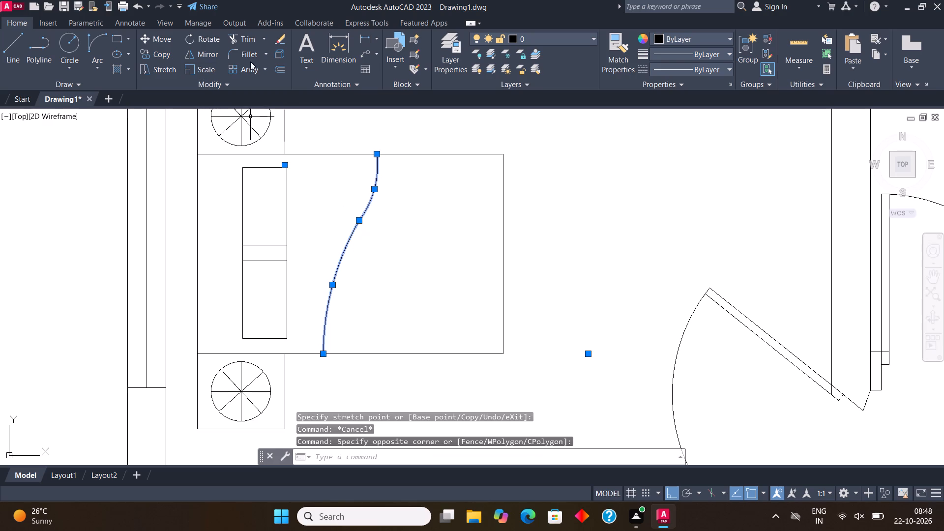
{"action": "left_click", "coordinate": [281, 67]}
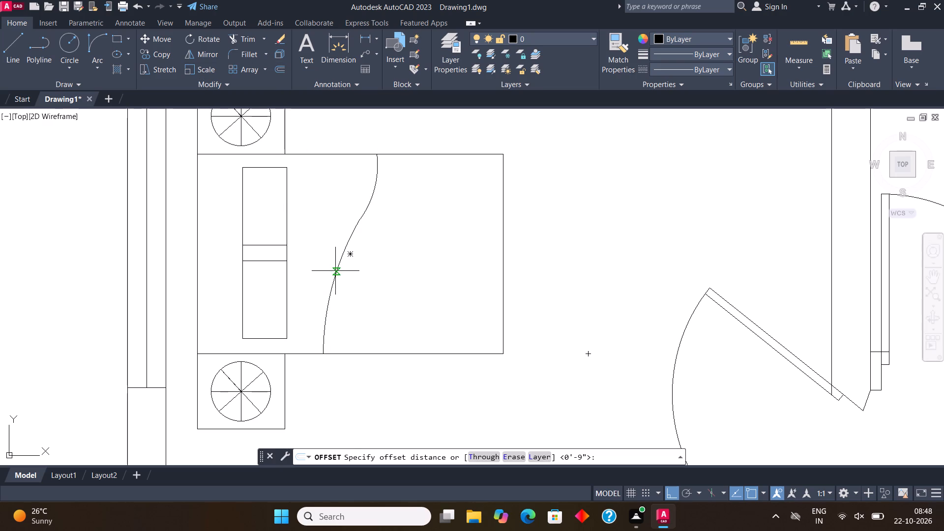
{"action": "left_click", "coordinate": [337, 271]}
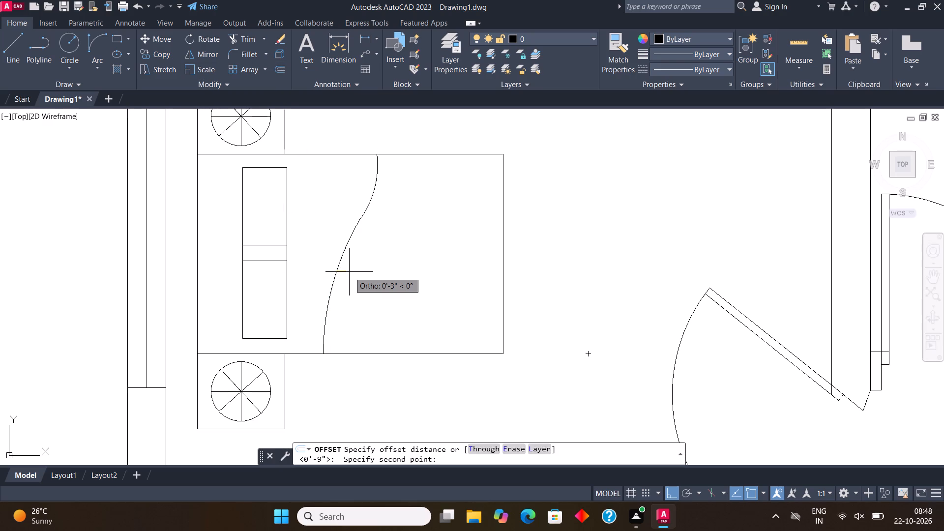
{"action": "type", "text": "2\""}
{"action": "key", "text": "Return"}
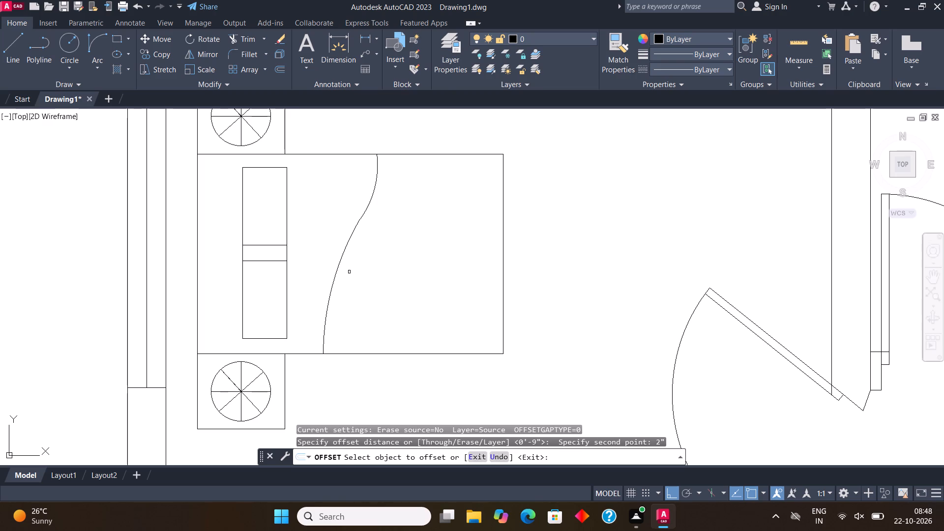
{"action": "left_click", "coordinate": [341, 259]}
{"action": "left_click", "coordinate": [357, 268]}
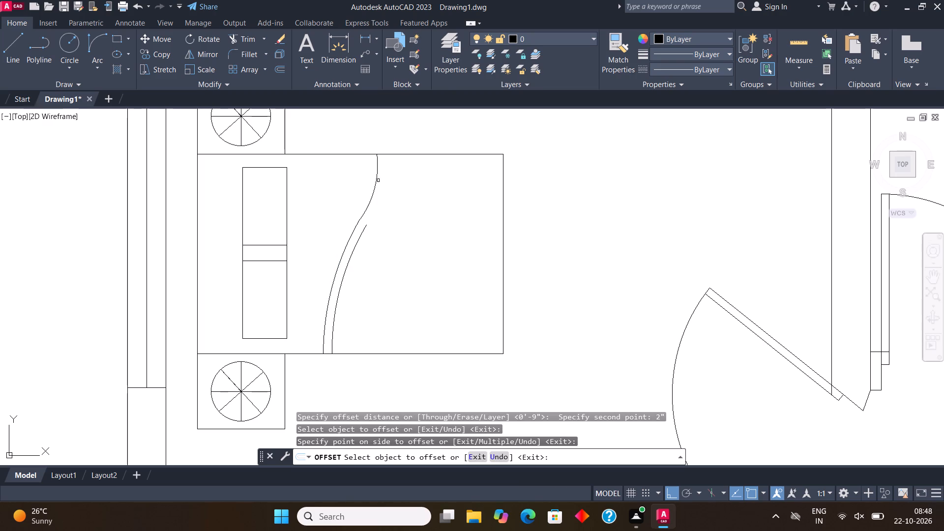
{"action": "left_click", "coordinate": [378, 180]}
{"action": "left_click", "coordinate": [410, 204]}
{"action": "scroll", "coordinate": [394, 236], "scroll_direction": "down", "scroll_amount": 3}
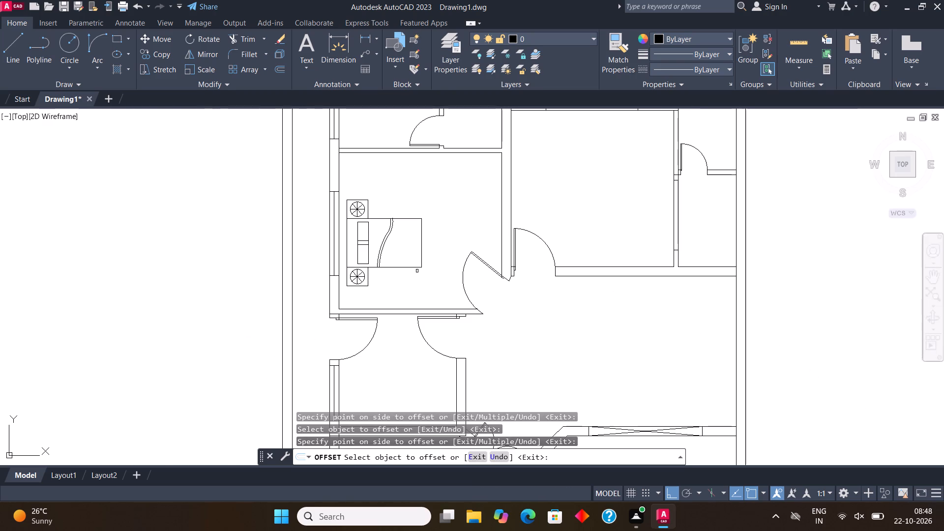
{"action": "key", "text": "Escape"}
Draw a circle of about 1'-6" radius centred on the bed's northeast corner for a round rug.
{"action": "middle_click_drag", "start_coordinate": [411, 269], "coordinate": [394, 258]}
{"action": "scroll", "coordinate": [395, 187], "scroll_direction": "up", "scroll_amount": 2}
{"action": "middle_click_drag", "start_coordinate": [394, 186], "coordinate": [367, 186]}
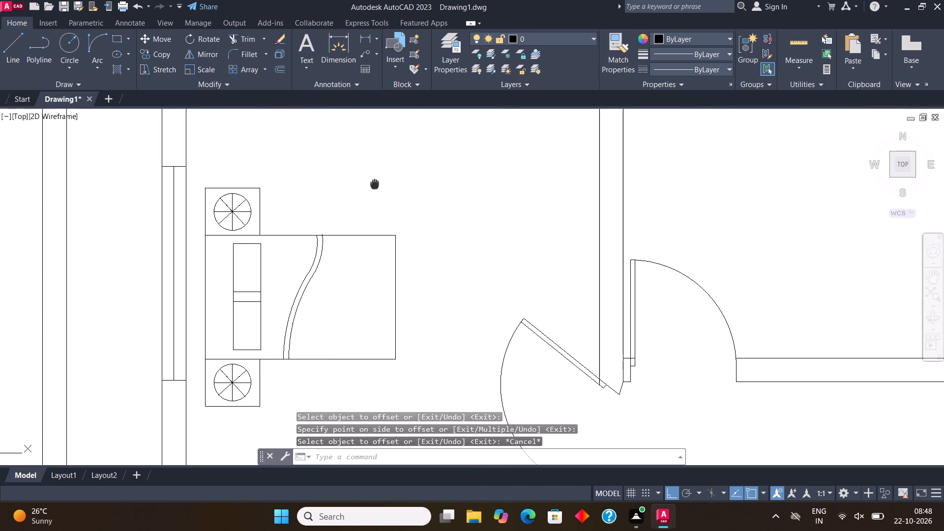
{"action": "middle_click_drag", "start_coordinate": [367, 186], "coordinate": [261, 218]}
{"action": "left_click", "coordinate": [75, 45]}
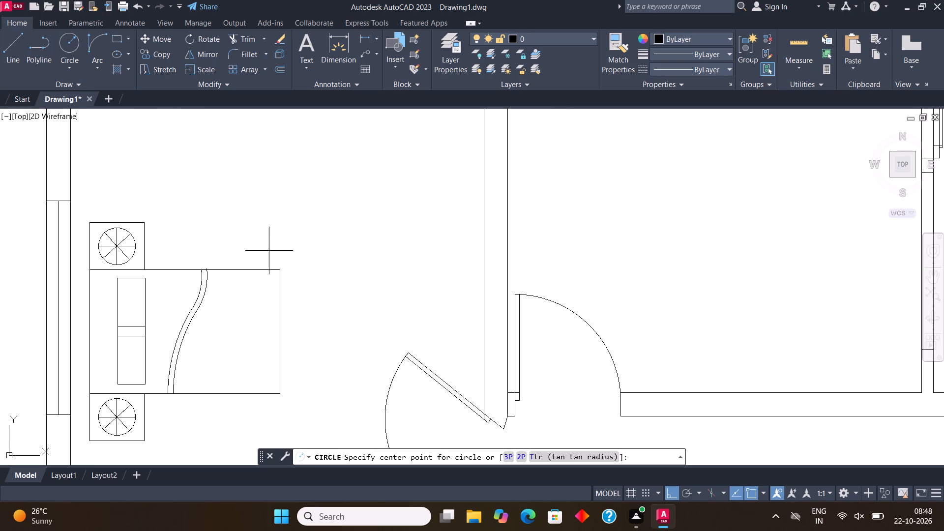
{"action": "left_click", "coordinate": [283, 269]}
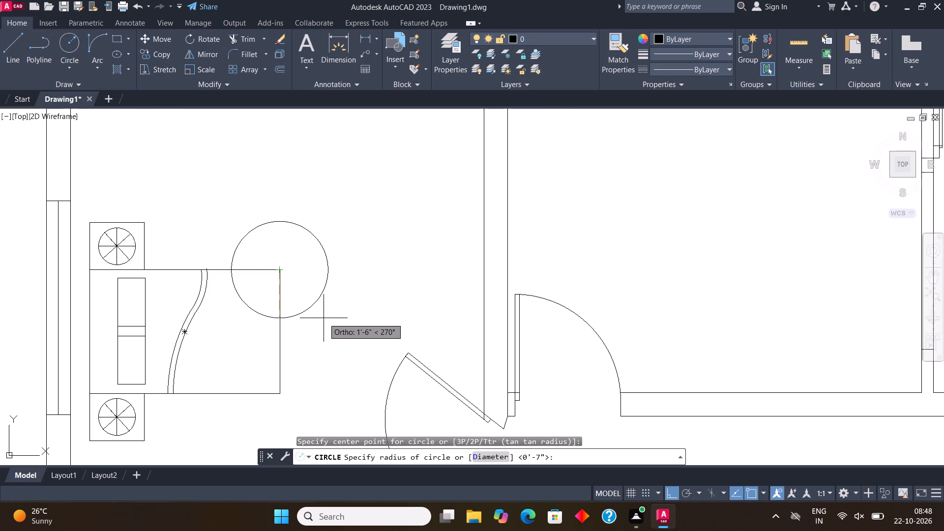
{"action": "left_click", "coordinate": [325, 320]}
Trim away the quarter of the rug circle that lies inside the bed.
{"action": "left_click", "coordinate": [241, 42]}
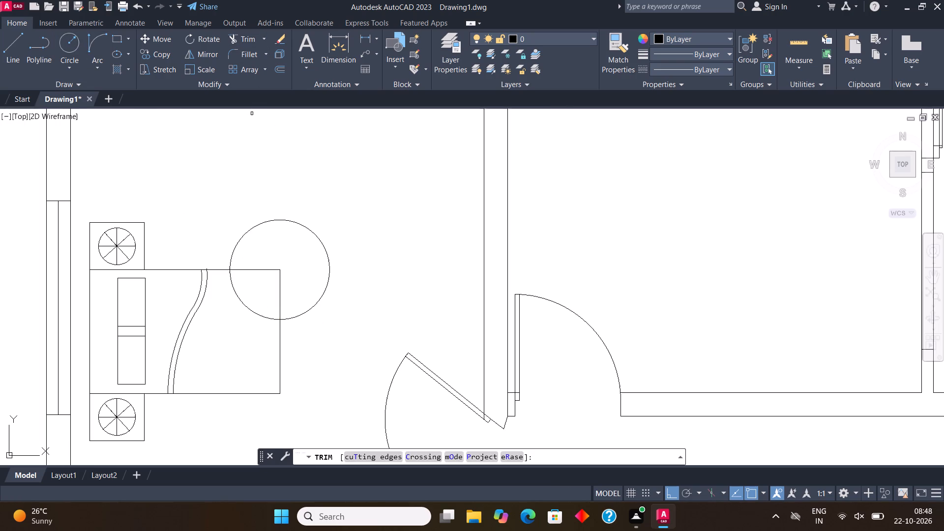
{"action": "left_click_drag", "start_coordinate": [245, 300], "coordinate": [239, 328]}
{"action": "key", "text": "Escape"}
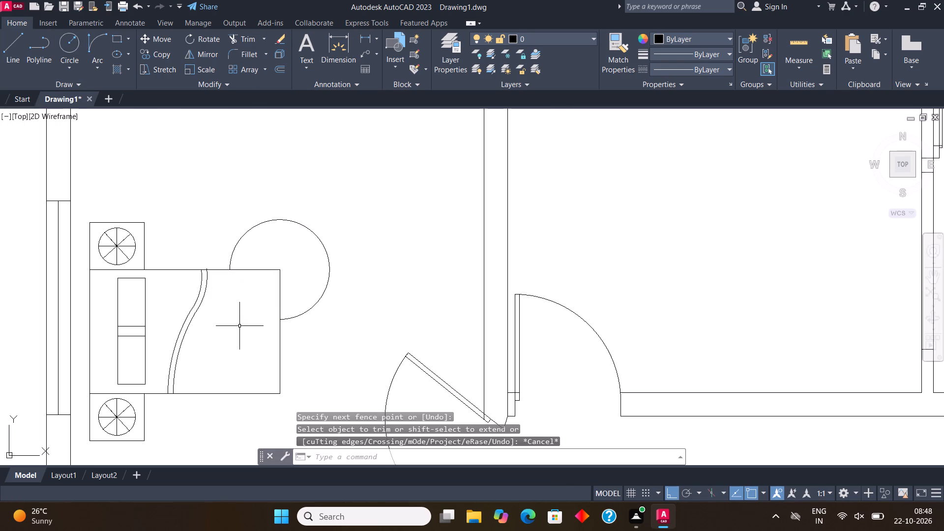
Offset the rug's outer arc 1" inward toward the bed's corner.
{"action": "left_click", "coordinate": [301, 194]}
{"action": "left_click", "coordinate": [264, 240]}
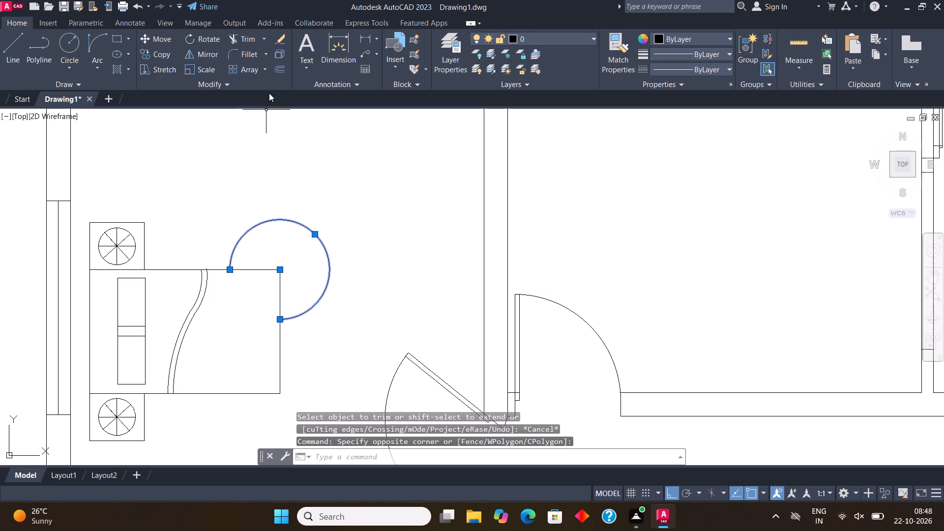
{"action": "left_click", "coordinate": [281, 67]}
{"action": "left_click", "coordinate": [292, 221]}
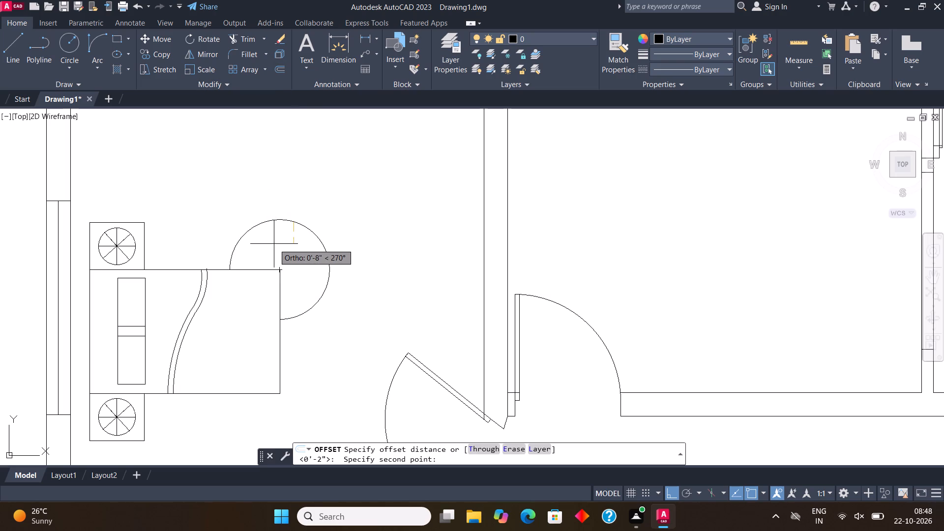
{"action": "type", "text": "1\""}
{"action": "key", "text": "Return"}
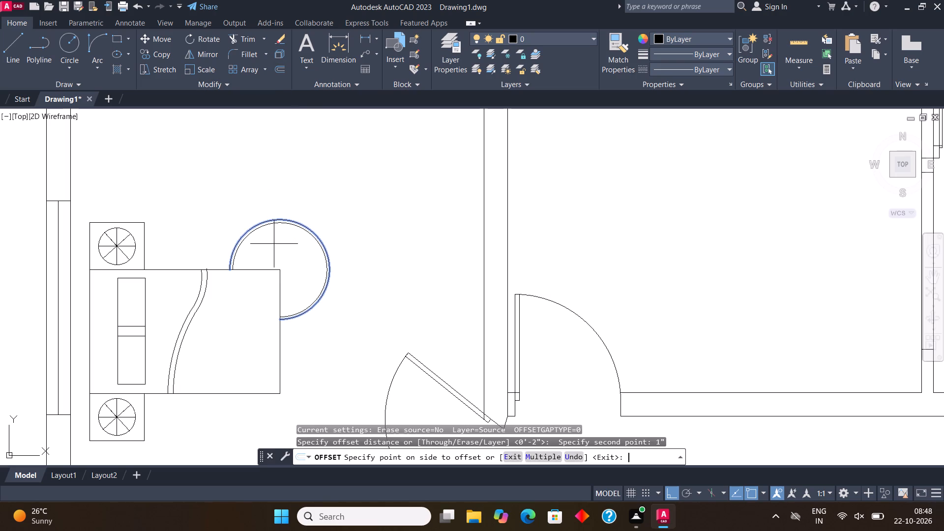
{"action": "left_click", "coordinate": [268, 243]}
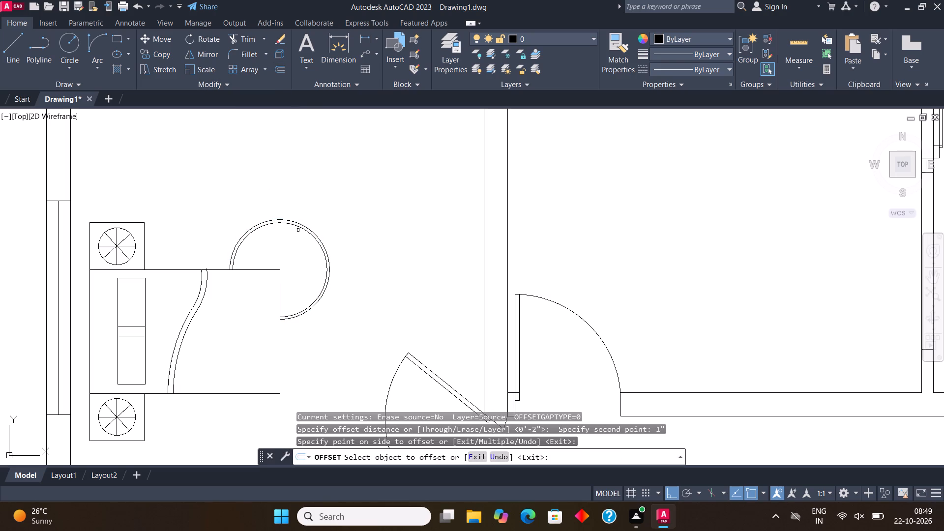
{"action": "key", "text": "Escape"}
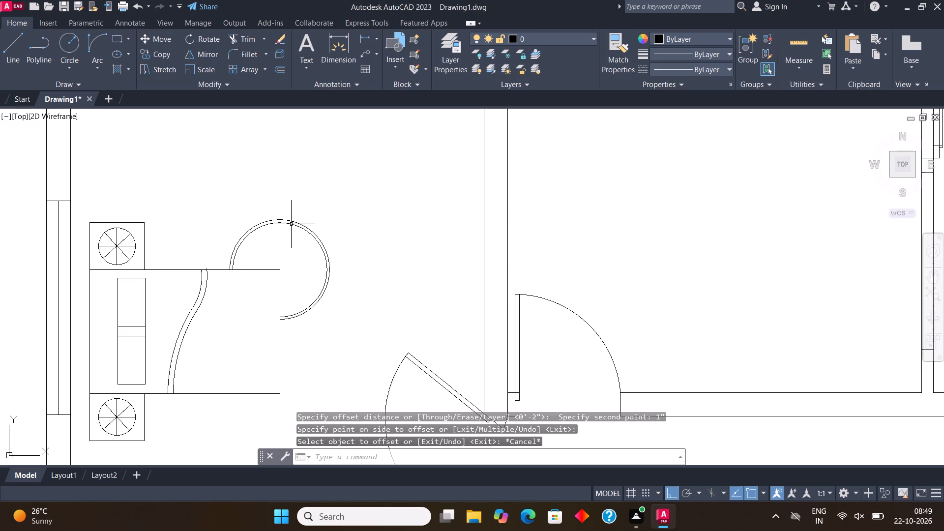
Offset the rug's second arc 2" inward to add a third ring.
{"action": "left_click", "coordinate": [291, 225]}
{"action": "left_click", "coordinate": [280, 66]}
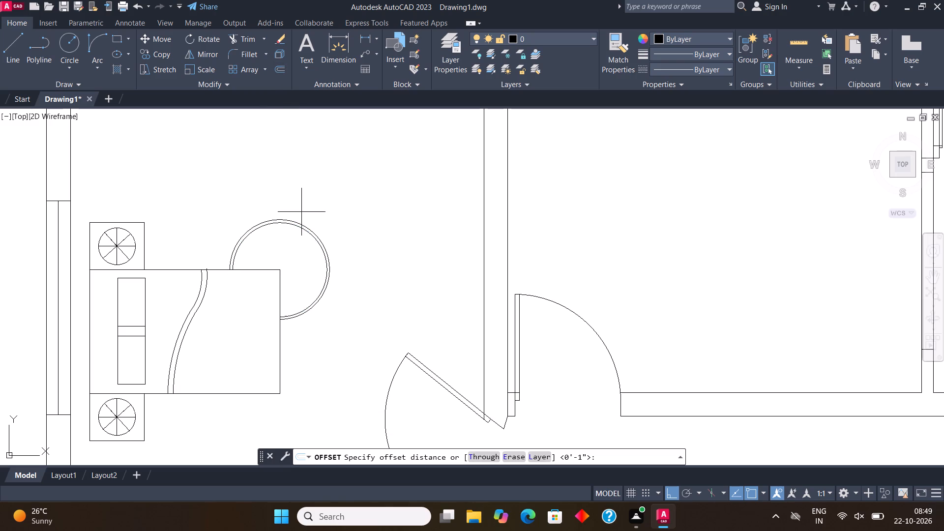
{"action": "left_click", "coordinate": [301, 225]}
{"action": "type", "text": "2\""}
{"action": "key", "text": "Return"}
{"action": "left_click", "coordinate": [270, 245]}
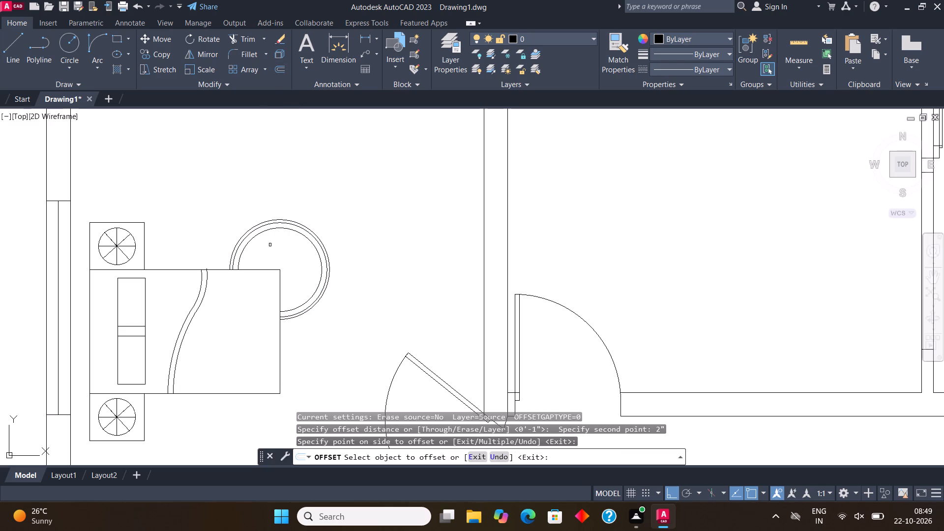
{"action": "key", "text": "Escape"}
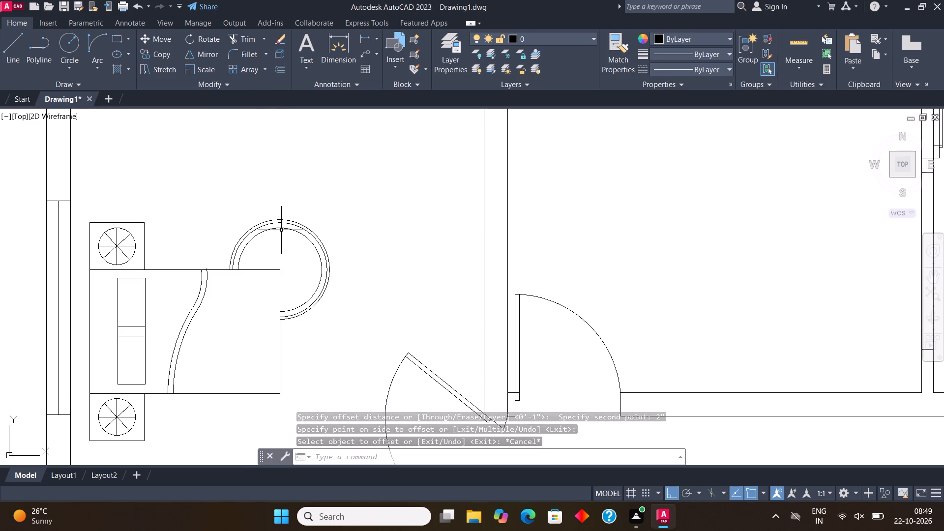
Offset the rug's third arc about 6" inward to add a small innermost ring.
{"action": "left_click", "coordinate": [281, 229]}
{"action": "left_click", "coordinate": [282, 66]}
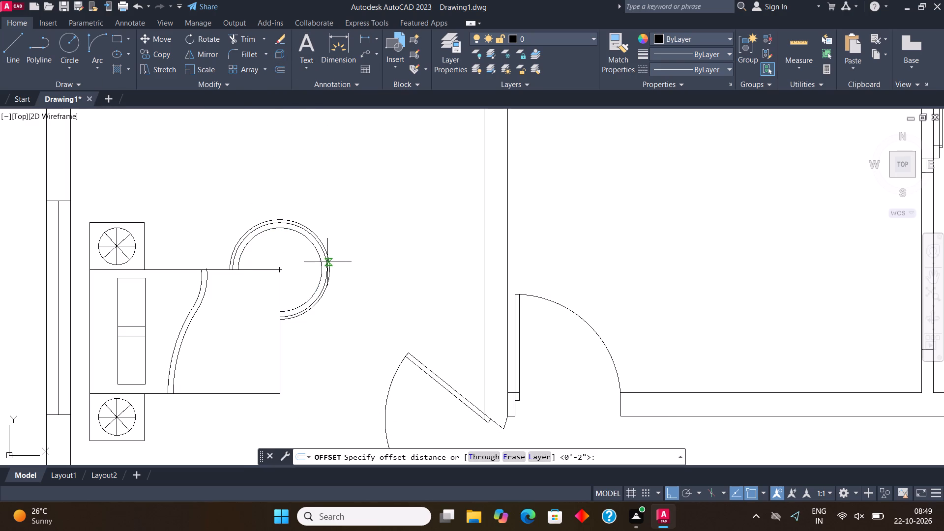
{"action": "left_click", "coordinate": [292, 232]}
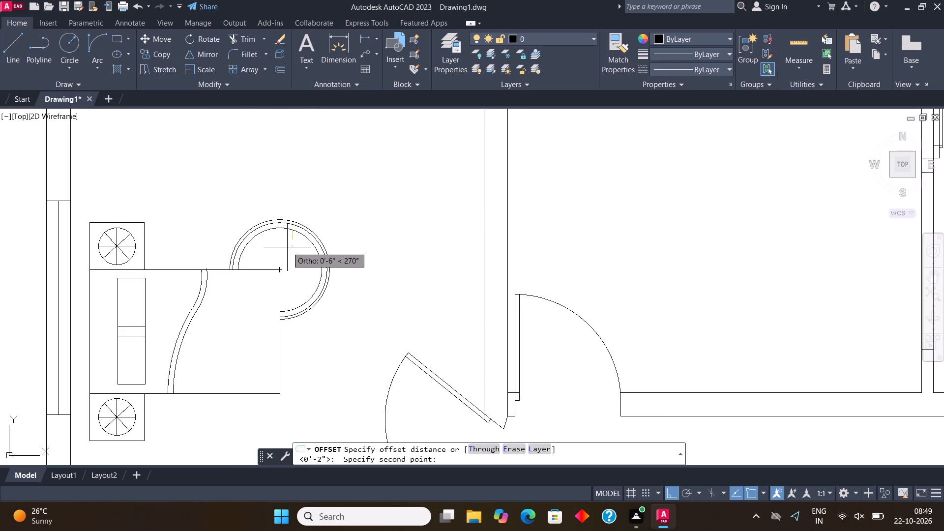
{"action": "left_click", "coordinate": [287, 248]}
{"action": "left_click", "coordinate": [273, 259]}
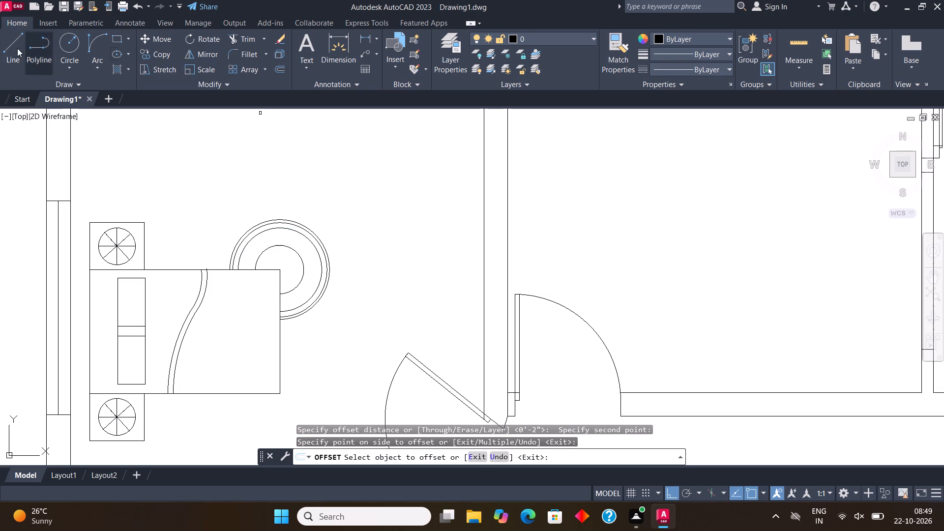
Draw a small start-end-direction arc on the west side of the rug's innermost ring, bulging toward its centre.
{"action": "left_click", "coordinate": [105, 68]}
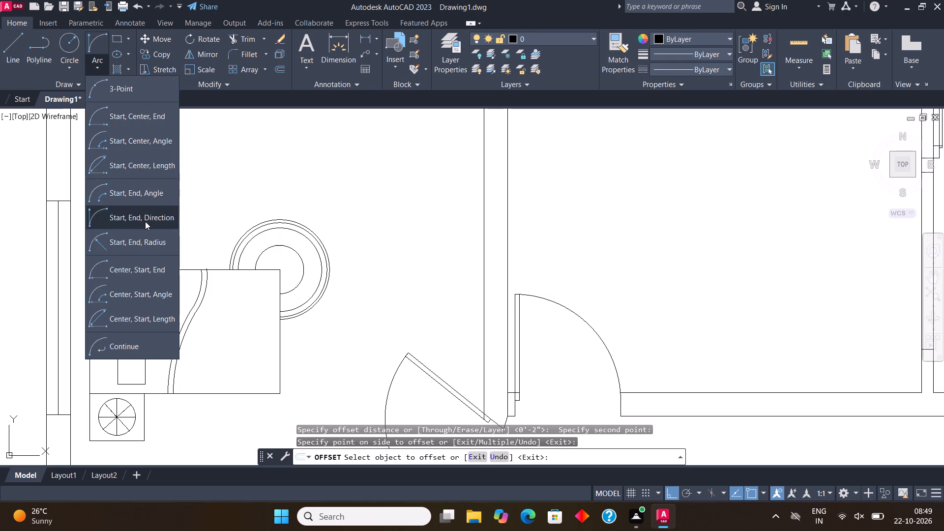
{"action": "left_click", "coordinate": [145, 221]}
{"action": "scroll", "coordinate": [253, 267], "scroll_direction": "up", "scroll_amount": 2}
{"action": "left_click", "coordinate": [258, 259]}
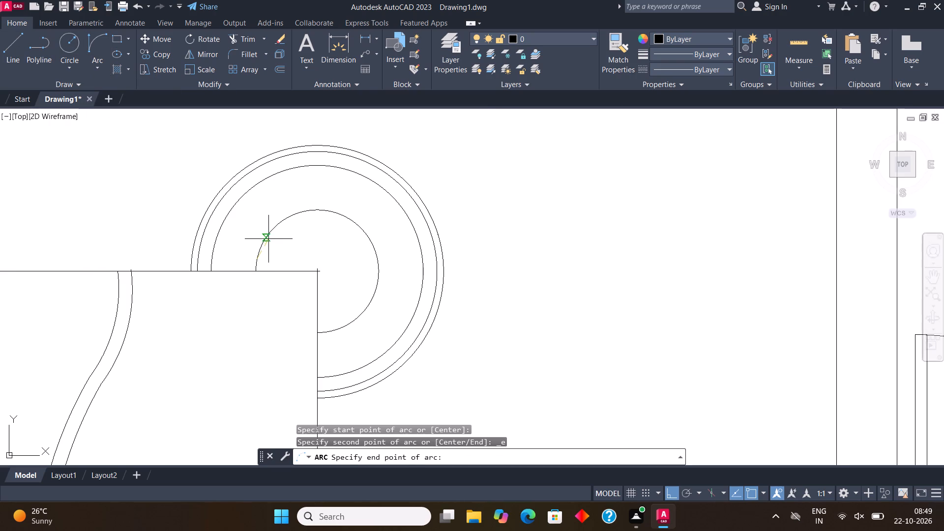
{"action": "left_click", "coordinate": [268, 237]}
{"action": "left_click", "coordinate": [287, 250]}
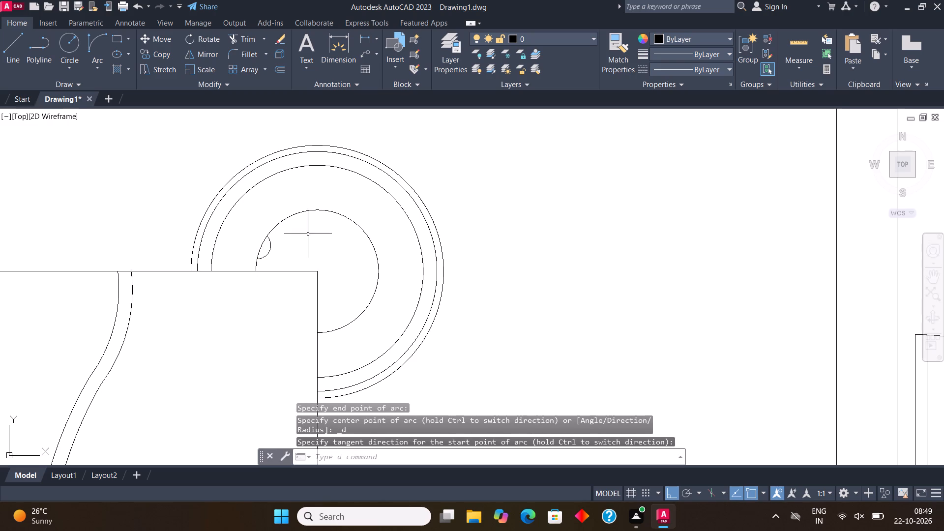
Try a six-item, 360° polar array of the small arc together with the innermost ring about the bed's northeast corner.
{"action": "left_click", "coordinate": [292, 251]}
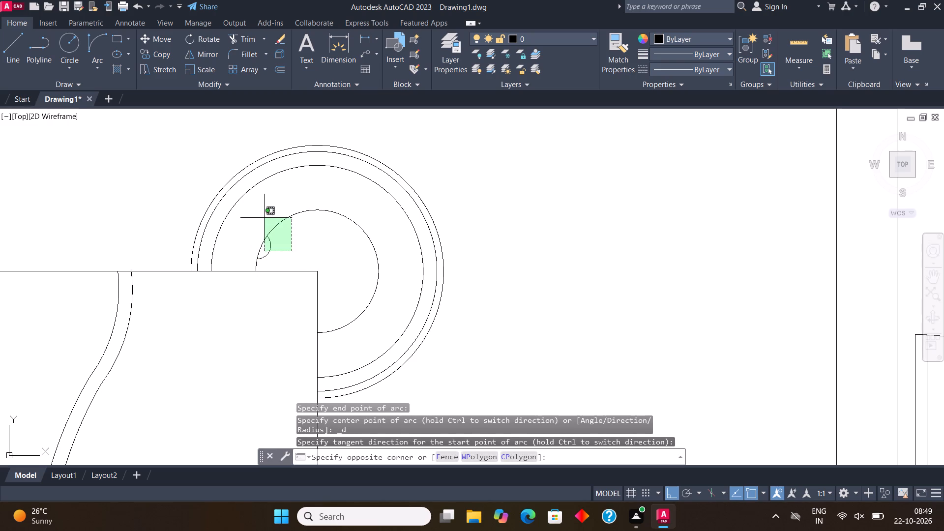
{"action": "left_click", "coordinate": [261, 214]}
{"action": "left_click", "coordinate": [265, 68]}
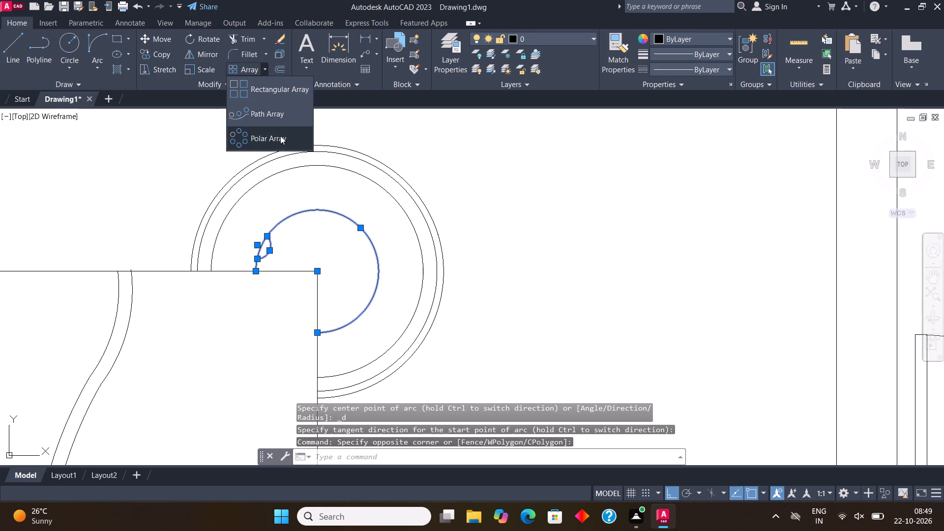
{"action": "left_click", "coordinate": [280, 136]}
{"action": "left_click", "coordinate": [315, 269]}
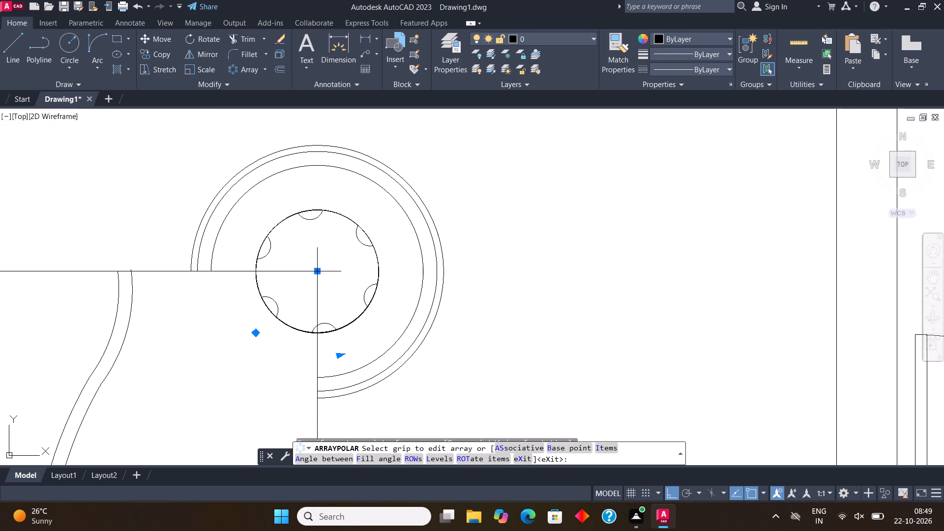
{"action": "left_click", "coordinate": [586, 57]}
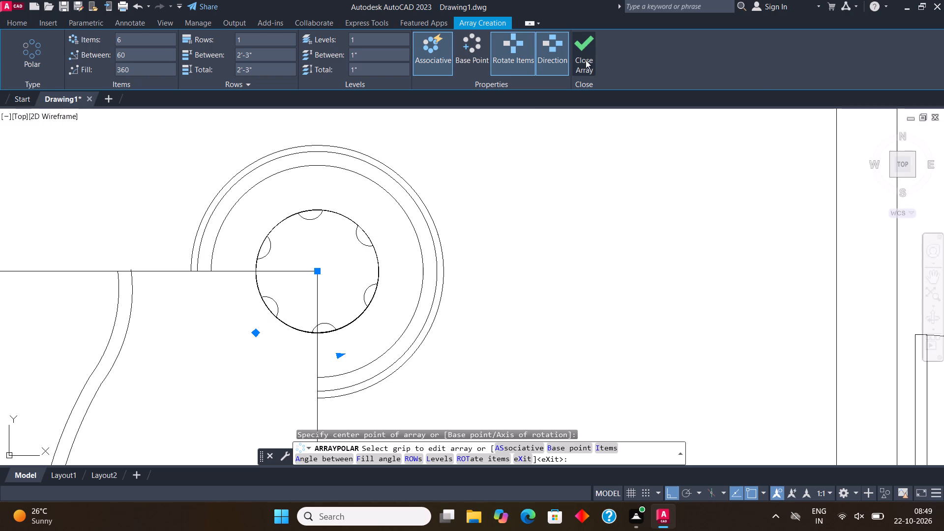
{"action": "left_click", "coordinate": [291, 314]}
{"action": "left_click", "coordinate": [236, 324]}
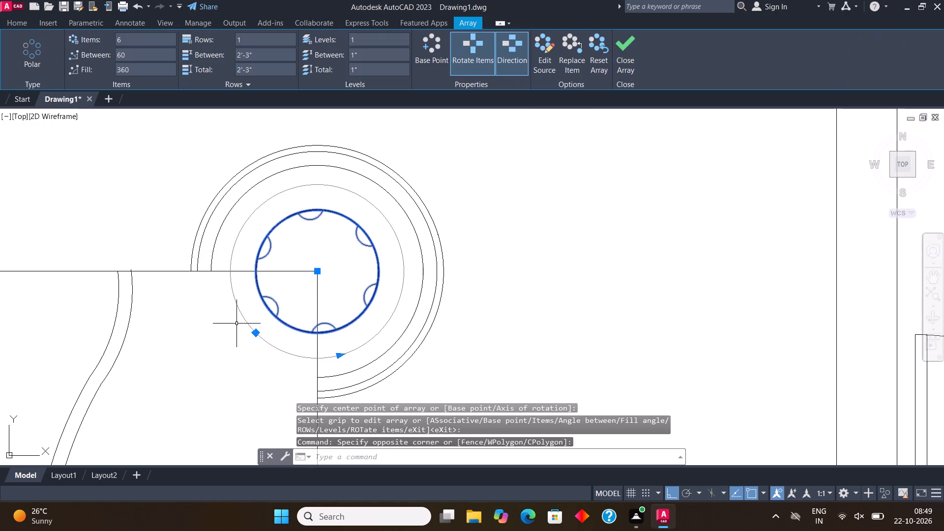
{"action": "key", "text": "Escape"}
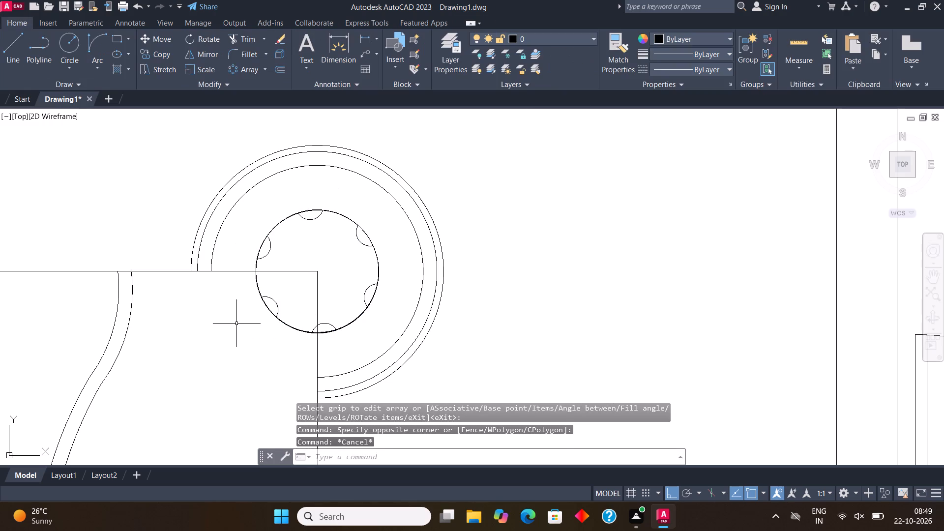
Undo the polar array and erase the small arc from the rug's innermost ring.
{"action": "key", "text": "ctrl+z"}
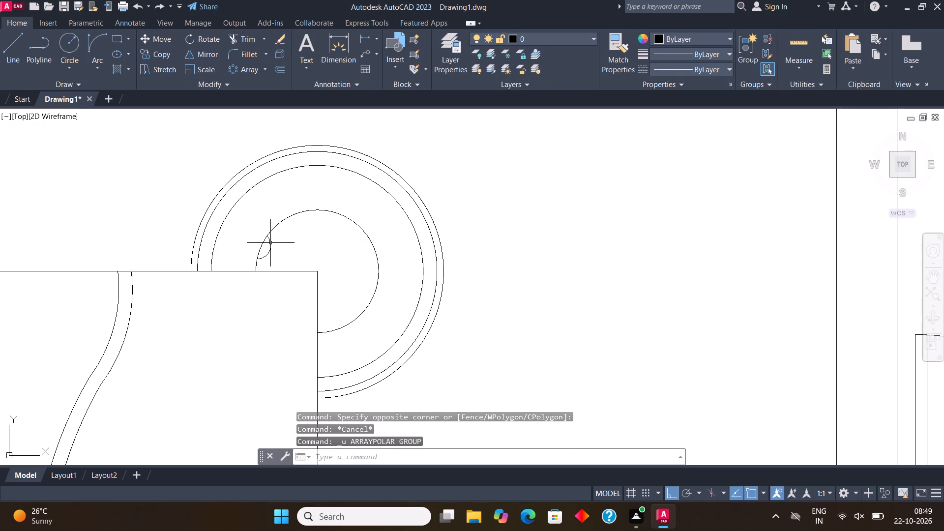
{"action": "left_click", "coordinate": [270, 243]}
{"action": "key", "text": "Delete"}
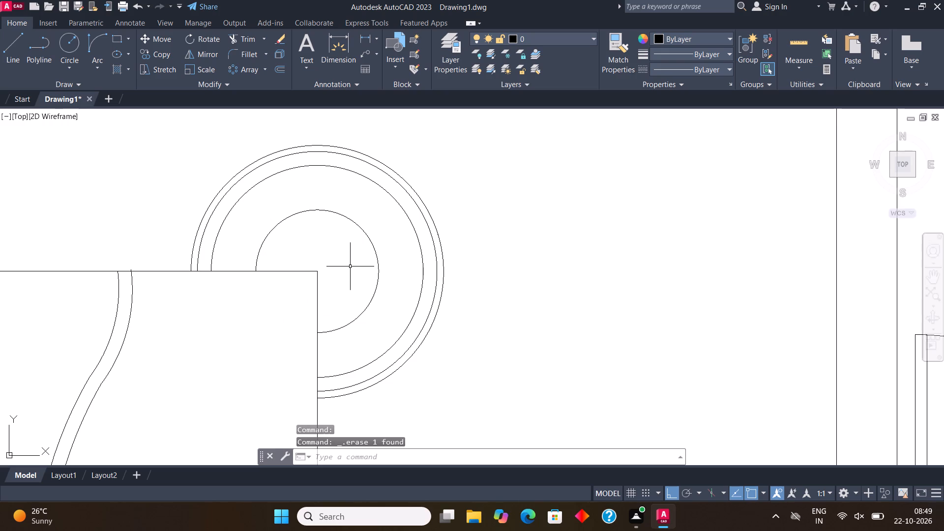
Draw a circle of about 2" radius centred on the bed's northeast corner and trim away the quarter inside the bed.
{"action": "middle_click_drag", "start_coordinate": [349, 267], "coordinate": [339, 279]}
{"action": "scroll", "coordinate": [338, 269], "scroll_direction": "up", "scroll_amount": 1}
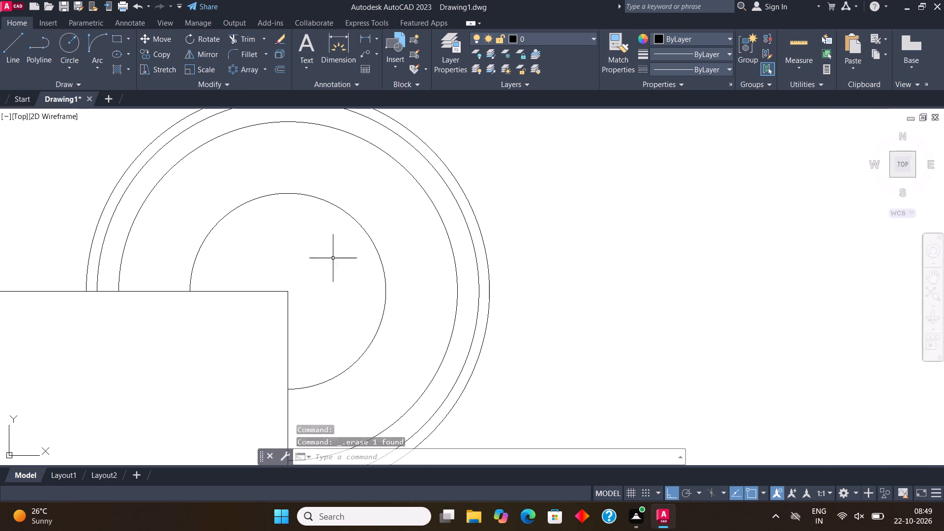
{"action": "left_click", "coordinate": [65, 41]}
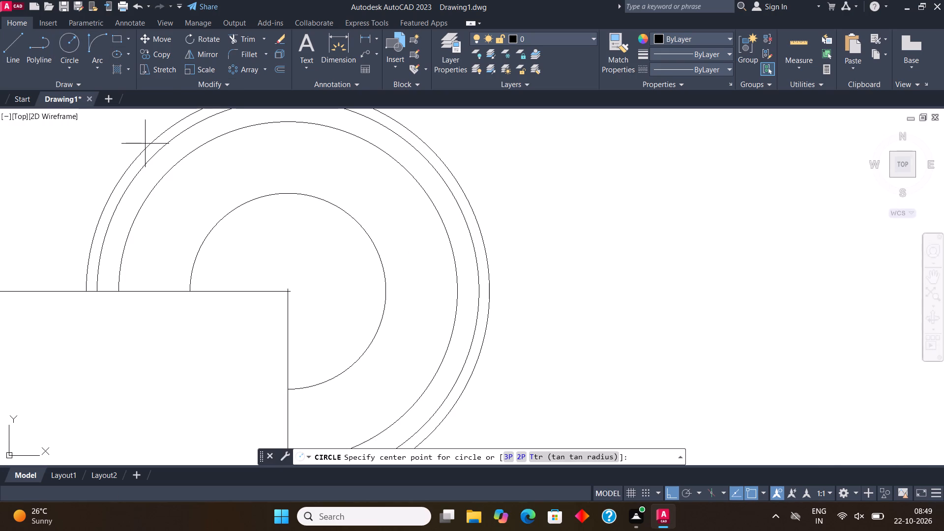
{"action": "left_click", "coordinate": [286, 289]}
{"action": "left_click", "coordinate": [308, 315]}
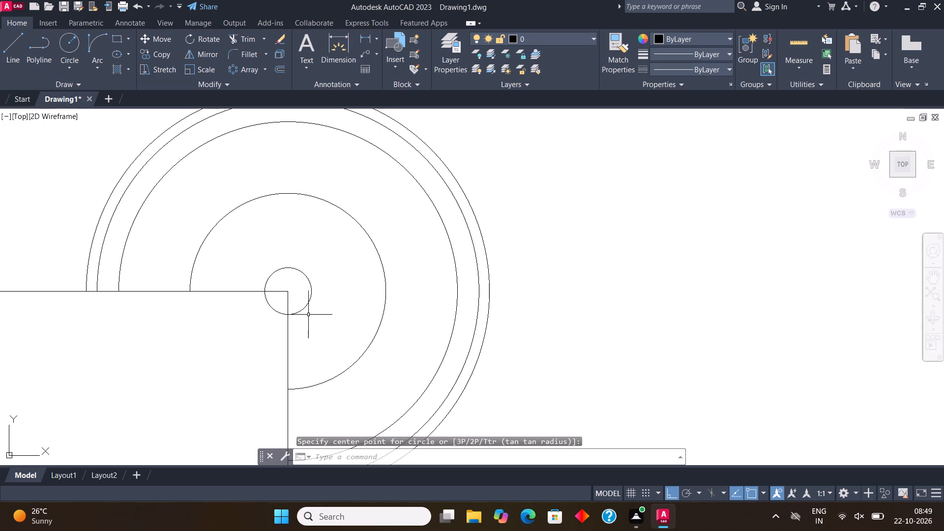
{"action": "left_click", "coordinate": [246, 40]}
{"action": "left_click_drag", "start_coordinate": [275, 306], "coordinate": [256, 350]}
{"action": "scroll", "coordinate": [276, 368], "scroll_direction": "down", "scroll_amount": 3}
{"action": "key", "text": "Escape"}
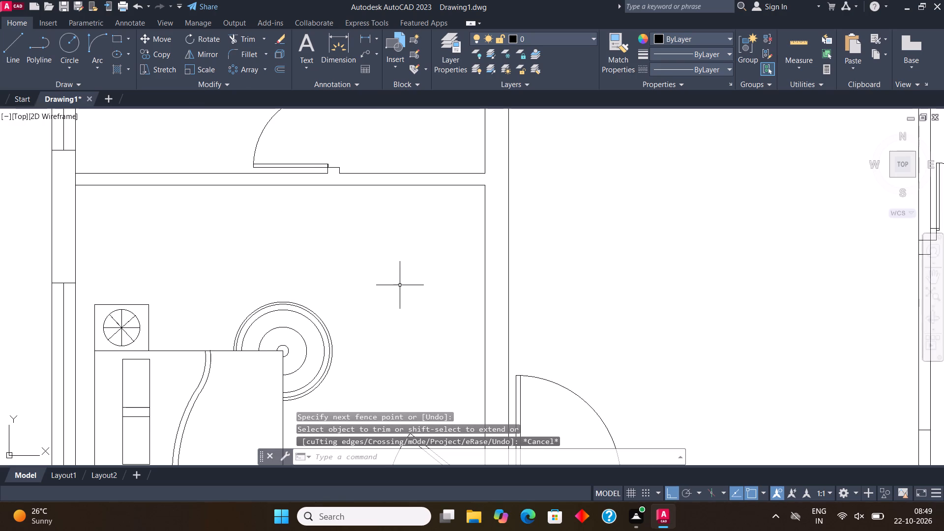
Draw three circles of about 1" radius centred on the rug's inner ring, spaced along its northwest, north and northeast parts.
{"action": "middle_click_drag", "start_coordinate": [412, 268], "coordinate": [430, 231]}
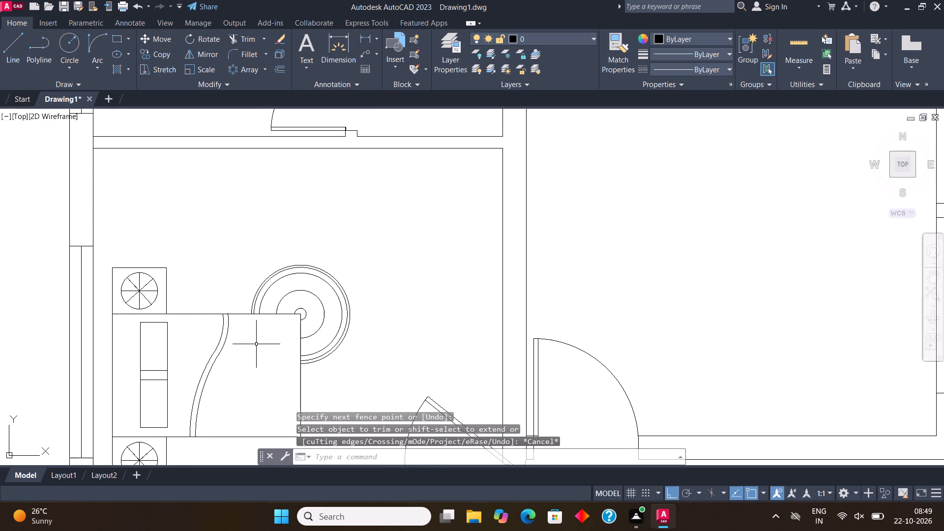
{"action": "scroll", "coordinate": [307, 312], "scroll_direction": "up", "scroll_amount": 2}
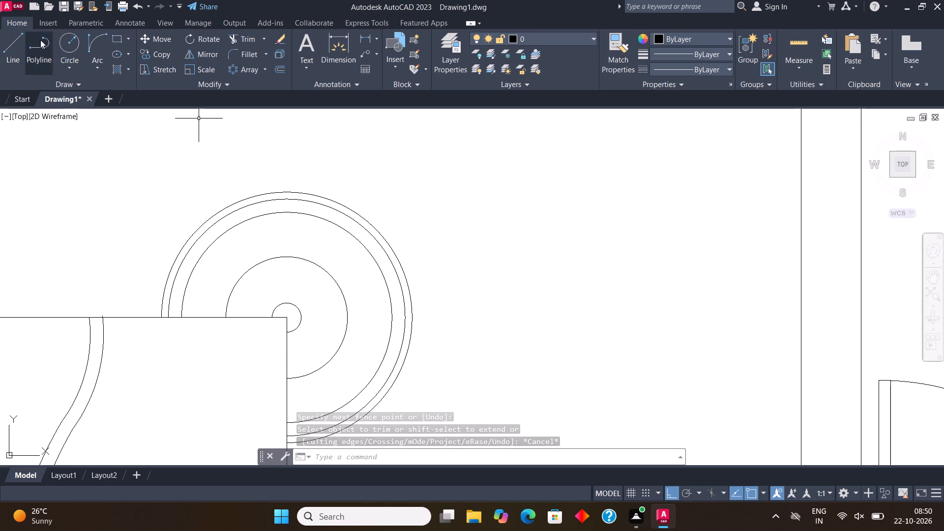
{"action": "left_click", "coordinate": [74, 39]}
{"action": "scroll", "coordinate": [235, 281], "scroll_direction": "up", "scroll_amount": 1}
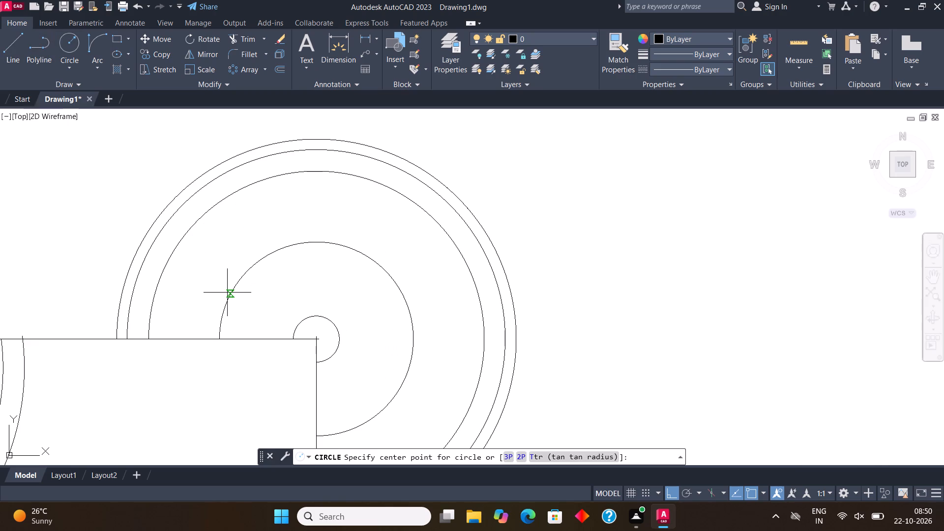
{"action": "left_click", "coordinate": [231, 295]}
{"action": "left_click", "coordinate": [242, 300]}
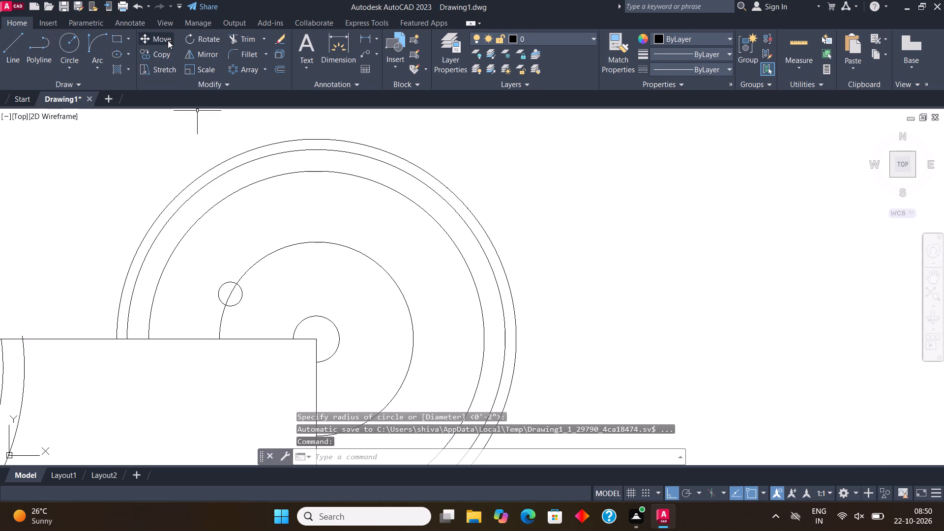
{"action": "left_click", "coordinate": [64, 46]}
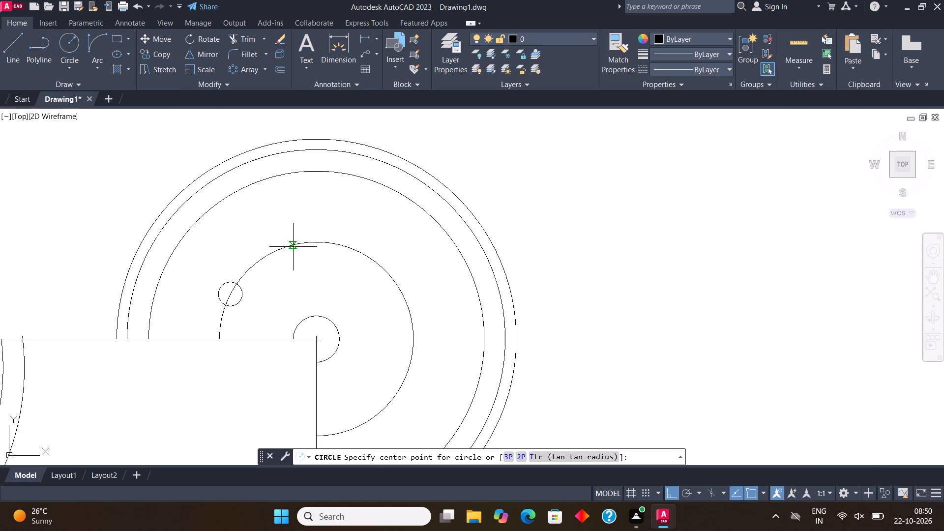
{"action": "left_click", "coordinate": [293, 247]}
{"action": "left_click", "coordinate": [302, 256]}
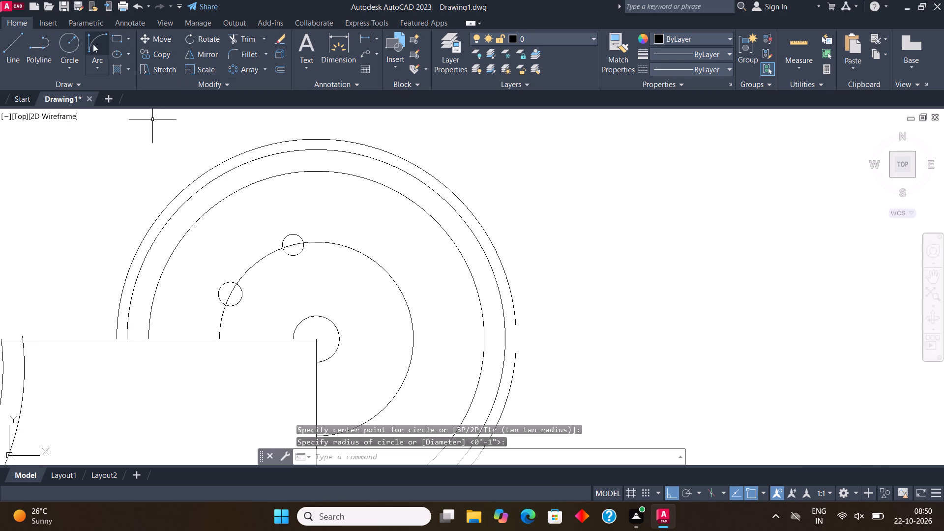
{"action": "left_click", "coordinate": [64, 47]}
{"action": "left_click", "coordinate": [377, 265]}
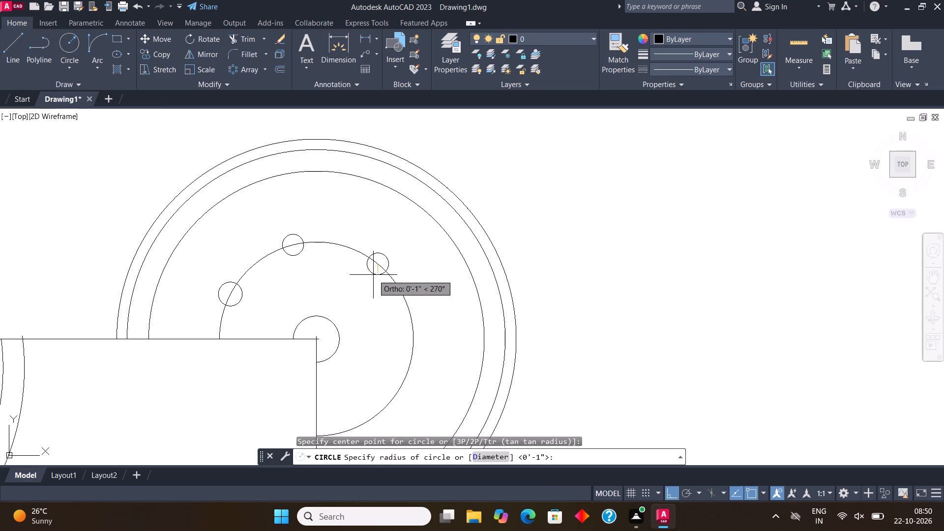
{"action": "left_click", "coordinate": [376, 276]}
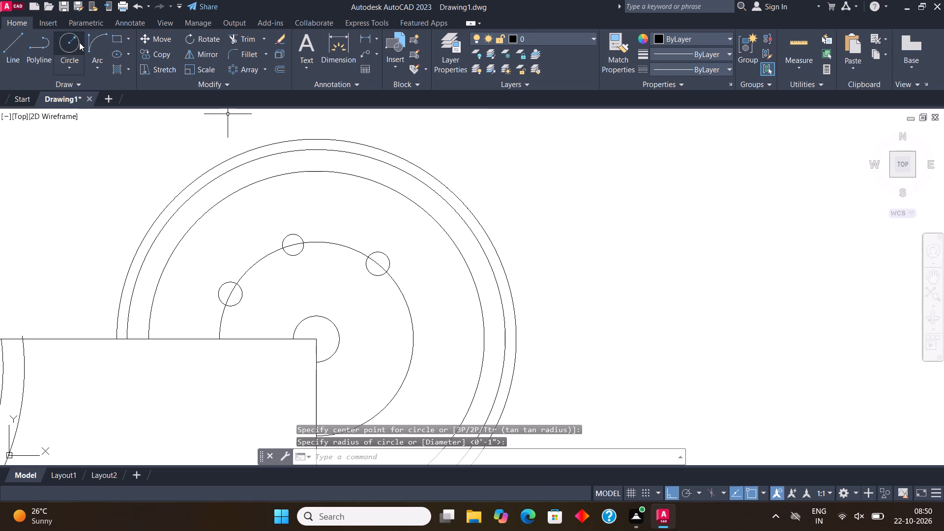
Draw two more circles of about 1" radius centred on the rug's inner ring, on its east and southeast parts.
{"action": "left_click", "coordinate": [79, 42]}
{"action": "left_click", "coordinate": [414, 351]}
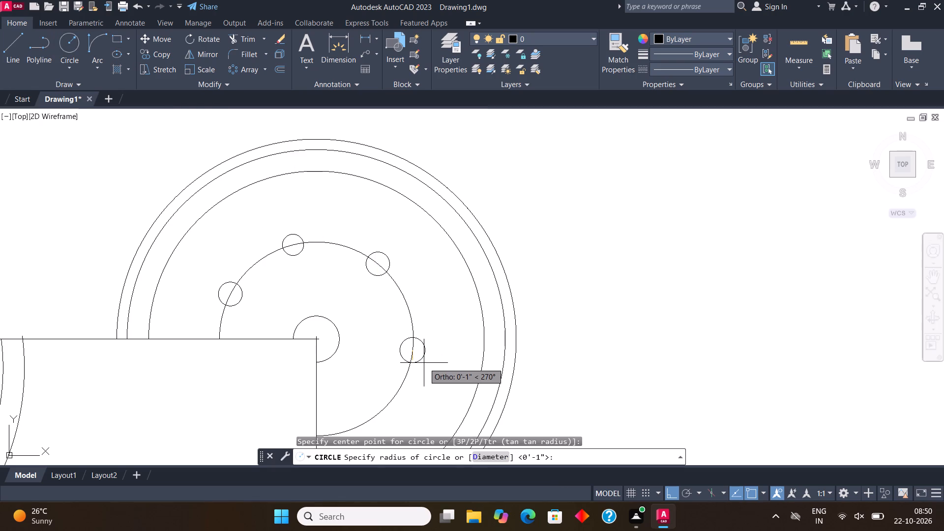
{"action": "left_click", "coordinate": [421, 361]}
{"action": "scroll", "coordinate": [432, 290], "scroll_direction": "down", "scroll_amount": 2}
{"action": "scroll", "coordinate": [419, 334], "scroll_direction": "up", "scroll_amount": 1}
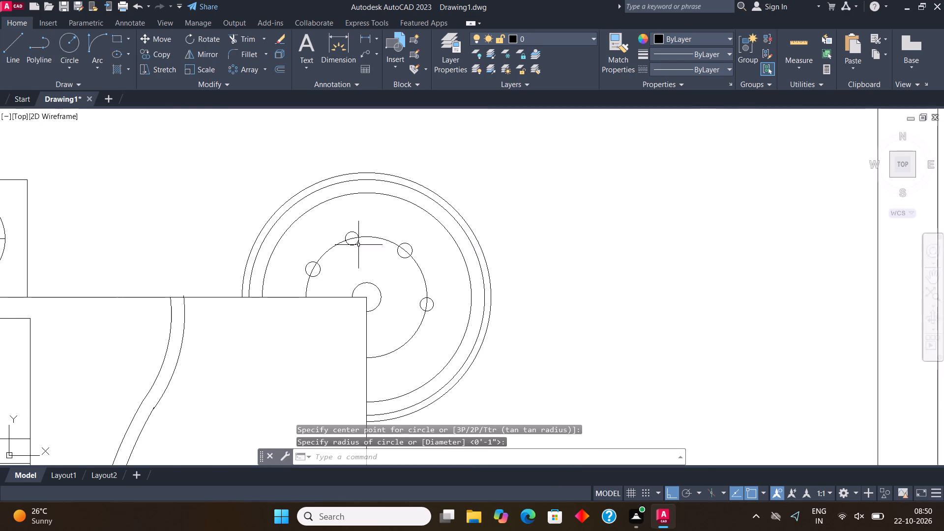
{"action": "left_click", "coordinate": [66, 42]}
{"action": "scroll", "coordinate": [393, 349], "scroll_direction": "up", "scroll_amount": 1}
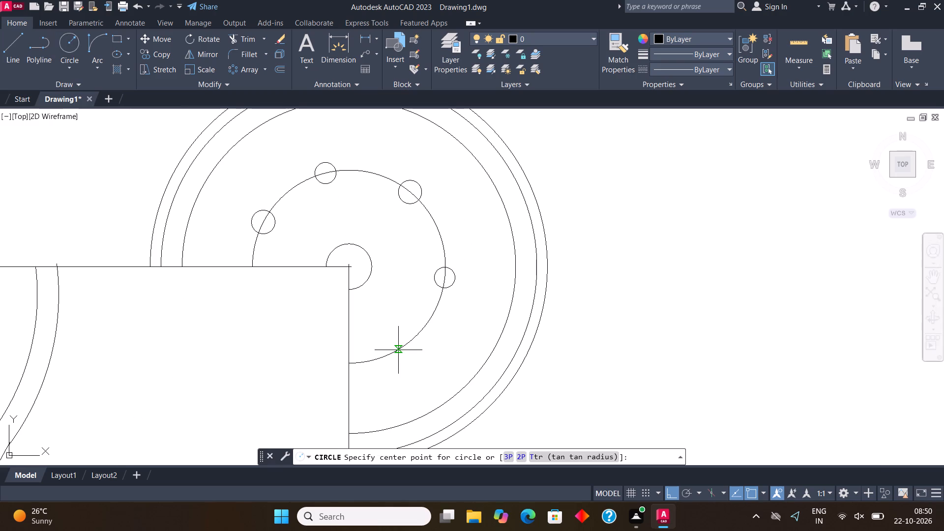
{"action": "left_click", "coordinate": [398, 350]}
{"action": "left_click", "coordinate": [409, 358]}
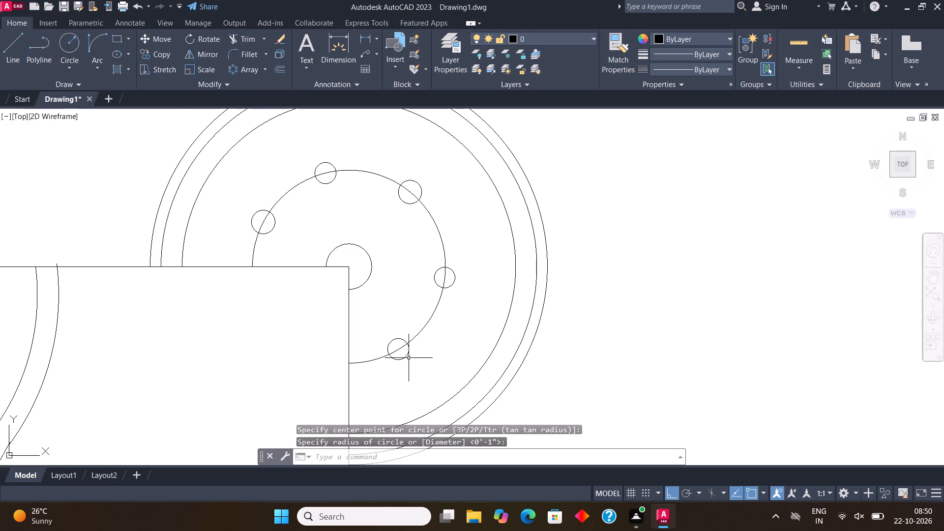
Trim the parts of the five small circles outside the rug's inner ring, leaving inward-facing scallops.
{"action": "left_click", "coordinate": [246, 38]}
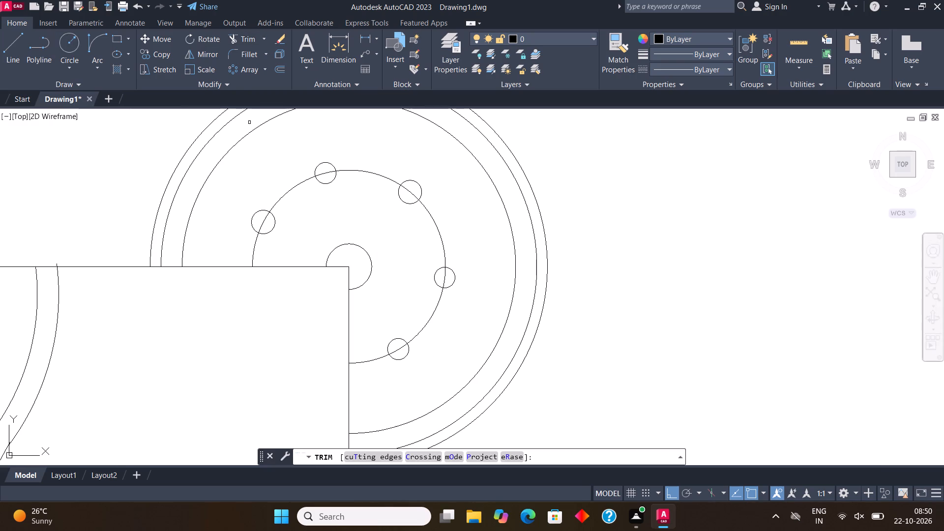
{"action": "left_click", "coordinate": [258, 213]}
{"action": "left_click", "coordinate": [328, 164]}
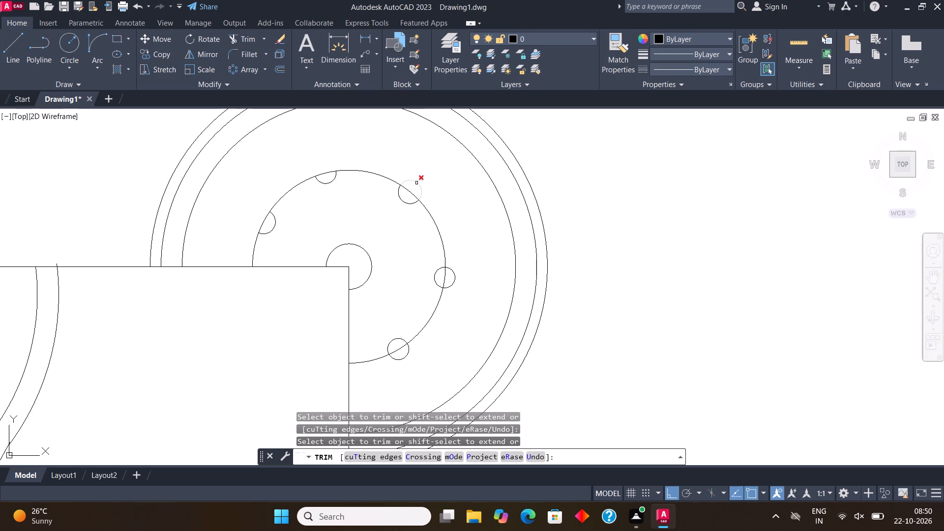
{"action": "left_click", "coordinate": [416, 183]}
{"action": "left_click", "coordinate": [452, 277]}
{"action": "left_click", "coordinate": [464, 293]}
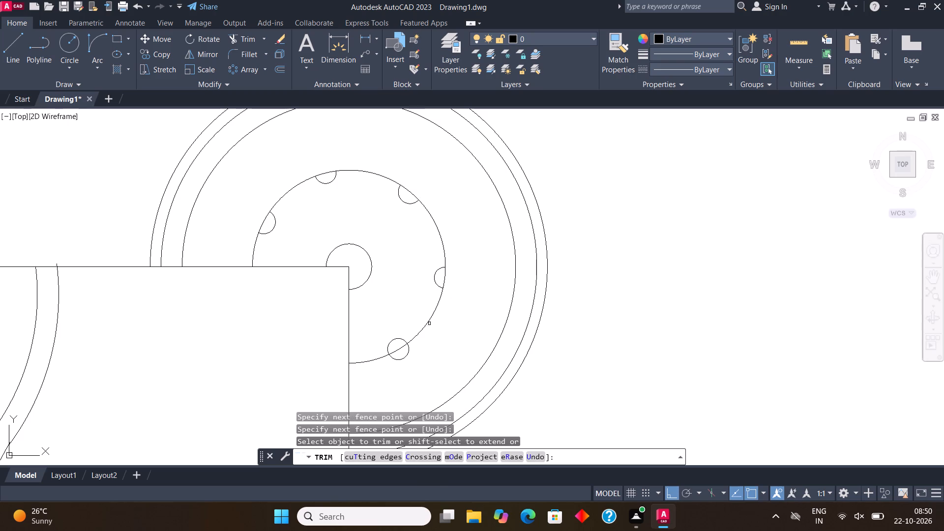
{"action": "left_click_drag", "start_coordinate": [400, 357], "coordinate": [406, 378]}
{"action": "key", "text": "Escape"}
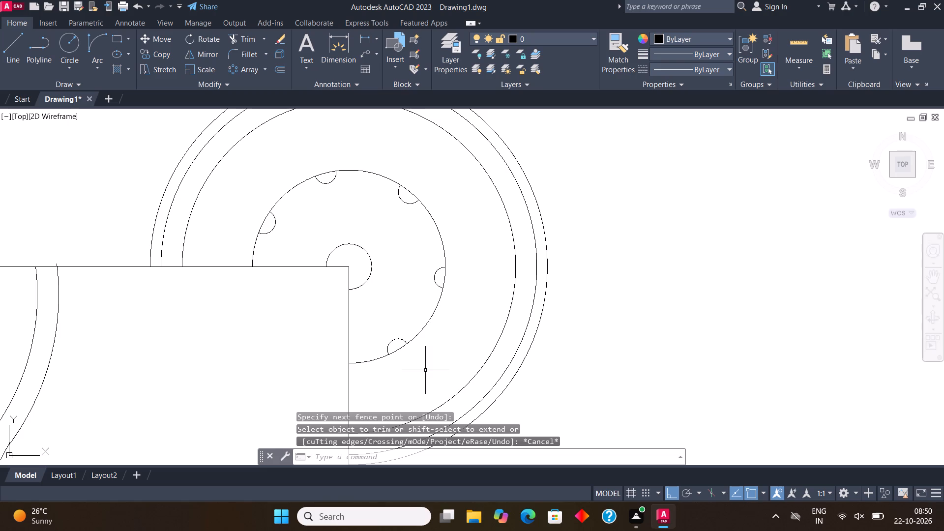
In the small room north of the bedroom, draw a wardrobe front line from the partition to the east wall, plus a diagonal to the northeast corner.
{"action": "scroll", "coordinate": [425, 379], "scroll_direction": "down", "scroll_amount": 2}
{"action": "middle_click_drag", "start_coordinate": [429, 367], "coordinate": [432, 382]}
{"action": "middle_click_drag", "start_coordinate": [450, 367], "coordinate": [455, 363]}
{"action": "scroll", "coordinate": [457, 365], "scroll_direction": "down", "scroll_amount": 2}
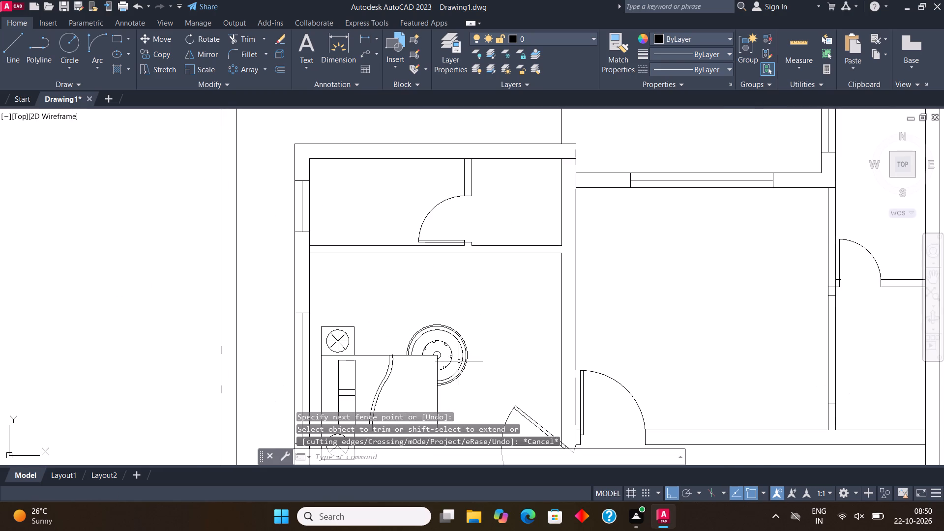
{"action": "middle_click_drag", "start_coordinate": [498, 297], "coordinate": [496, 283]}
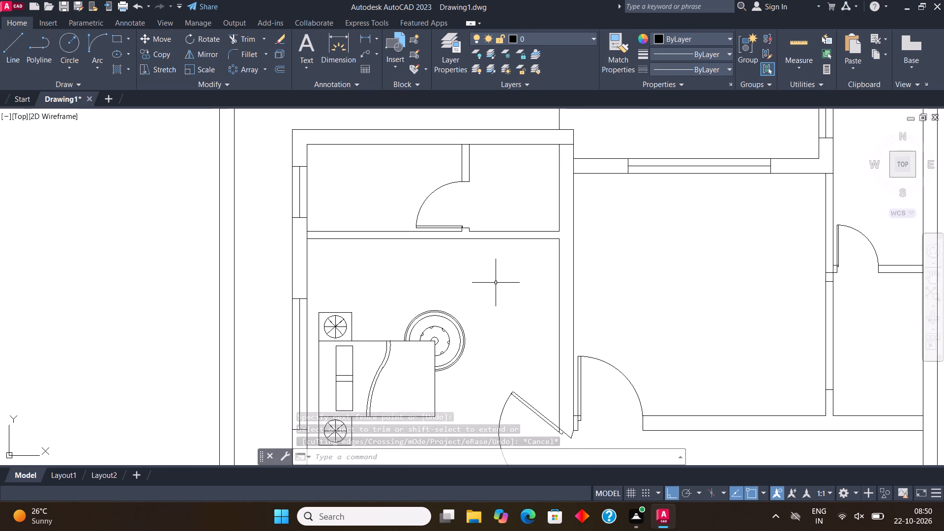
{"action": "middle_click_drag", "start_coordinate": [493, 233], "coordinate": [444, 300]}
{"action": "scroll", "coordinate": [501, 216], "scroll_direction": "up", "scroll_amount": 3}
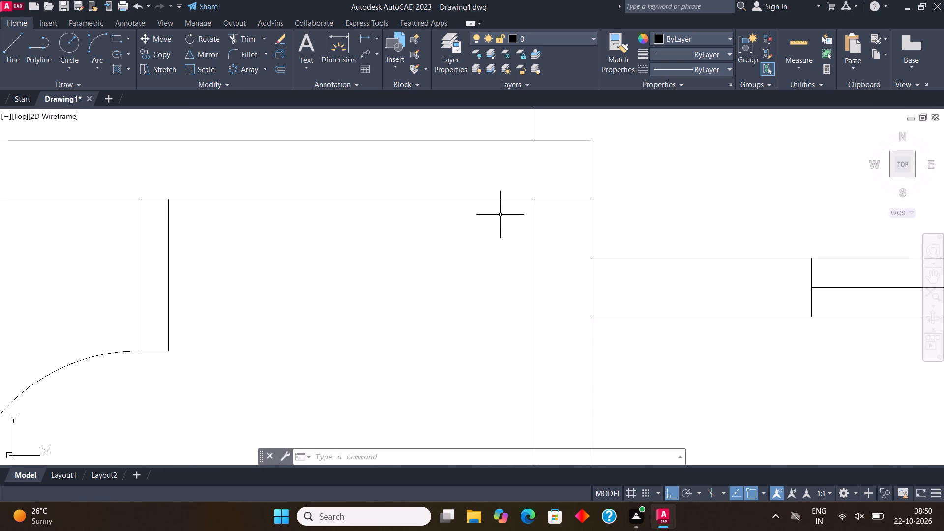
{"action": "left_click", "coordinate": [8, 39]}
{"action": "scroll", "coordinate": [277, 274], "scroll_direction": "down", "scroll_amount": 3}
{"action": "scroll", "coordinate": [278, 261], "scroll_direction": "up", "scroll_amount": 1}
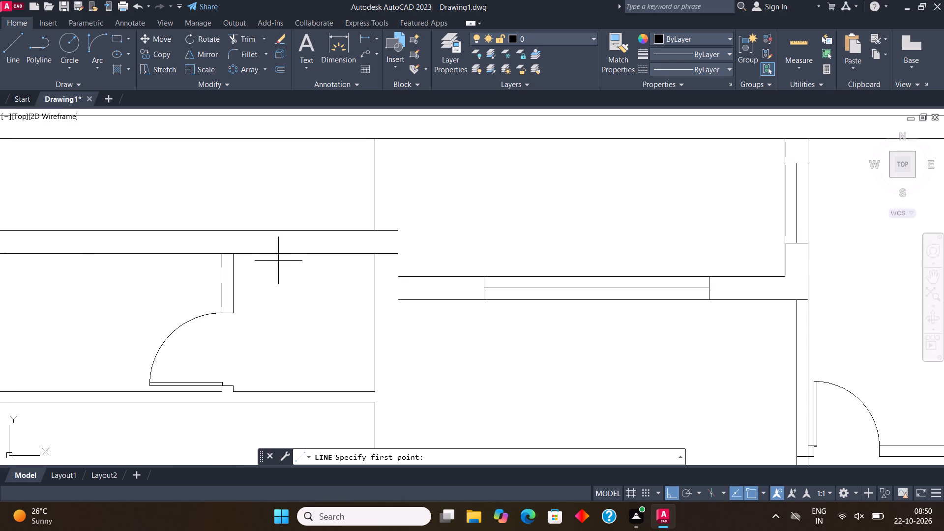
{"action": "left_click", "coordinate": [233, 297]}
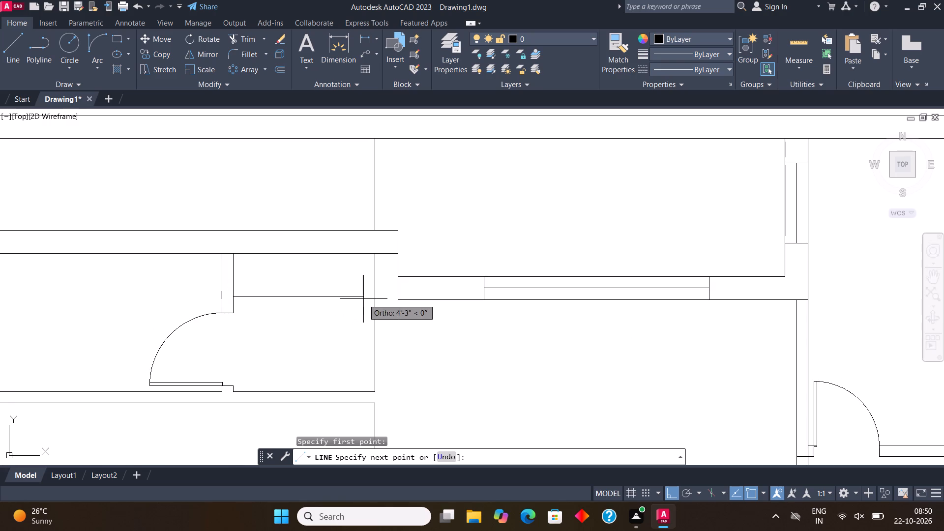
{"action": "left_click", "coordinate": [372, 300]}
{"action": "key", "text": "Escape"}
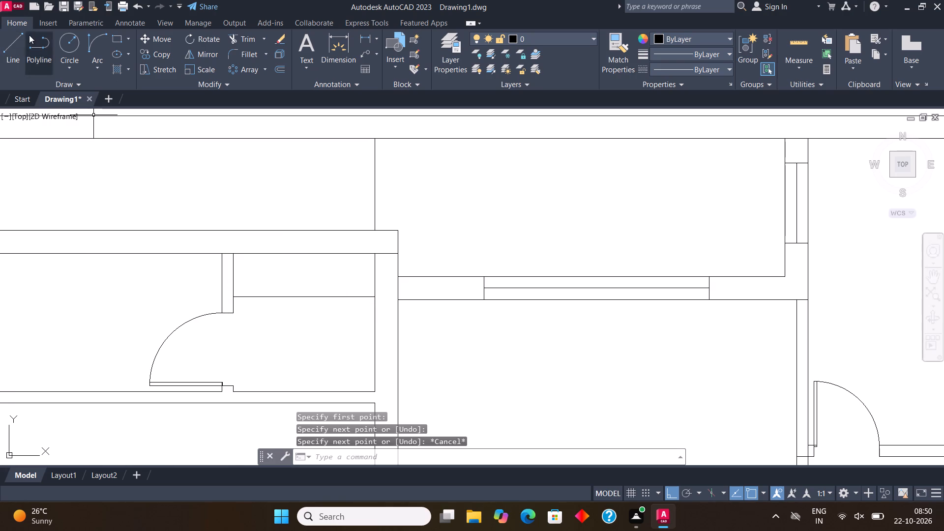
{"action": "left_click", "coordinate": [15, 39]}
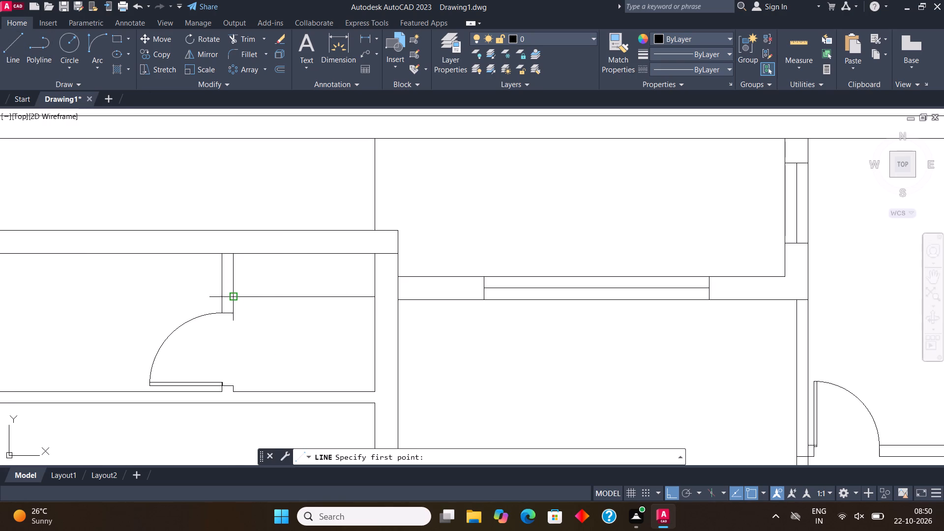
{"action": "left_click", "coordinate": [234, 294]}
{"action": "left_click", "coordinate": [376, 258]}
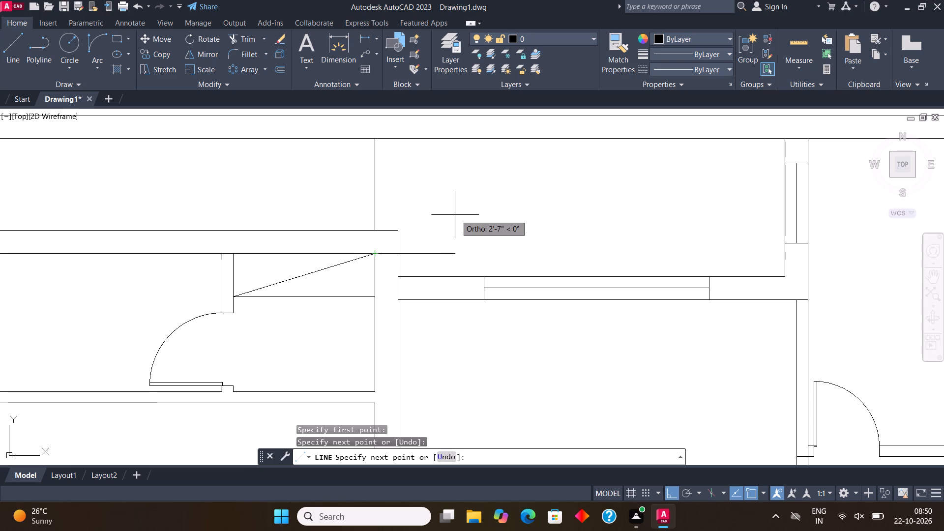
{"action": "key", "text": "Escape"}
In the small room along the plan's east wall, draw a north–south wardrobe front line, plus a diagonal from its north end to the southeast corner.
{"action": "scroll", "coordinate": [422, 307], "scroll_direction": "down", "scroll_amount": 1}
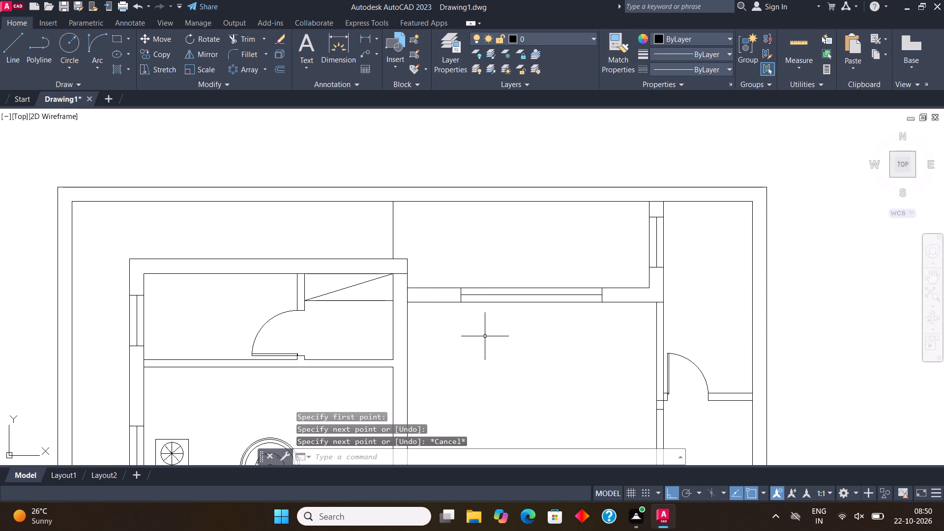
{"action": "middle_click_drag", "start_coordinate": [483, 337], "coordinate": [354, 209]}
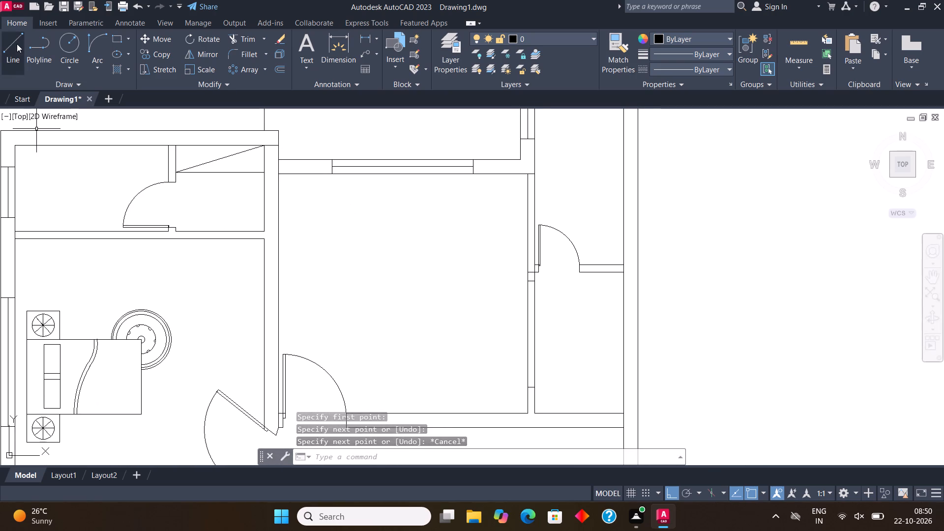
{"action": "left_click", "coordinate": [17, 44]}
{"action": "middle_click_drag", "start_coordinate": [492, 260], "coordinate": [455, 200]}
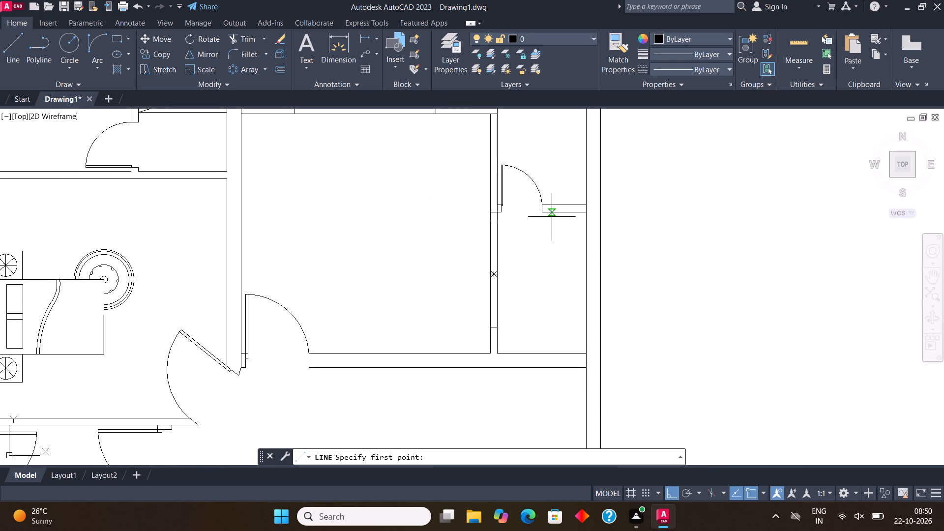
{"action": "left_click", "coordinate": [552, 217]}
{"action": "left_click", "coordinate": [552, 351]}
{"action": "key", "text": "Escape"}
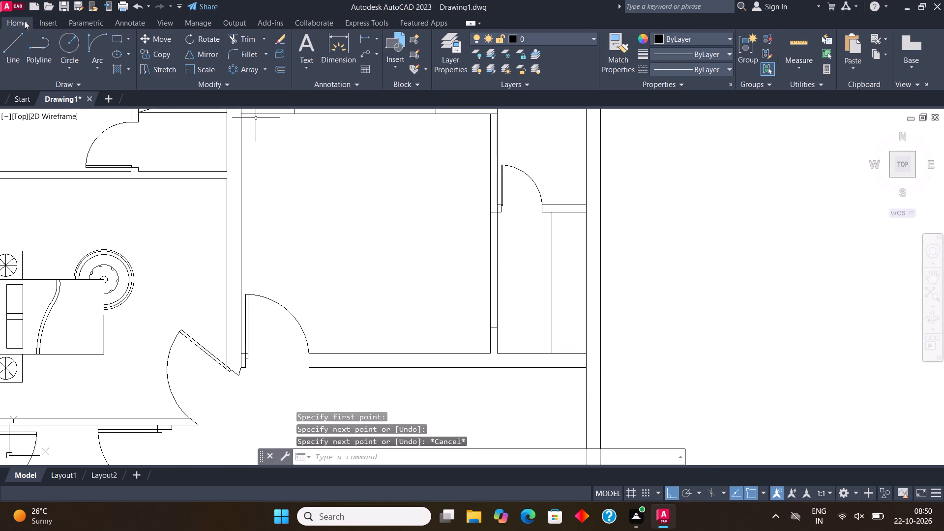
{"action": "left_click", "coordinate": [18, 39]}
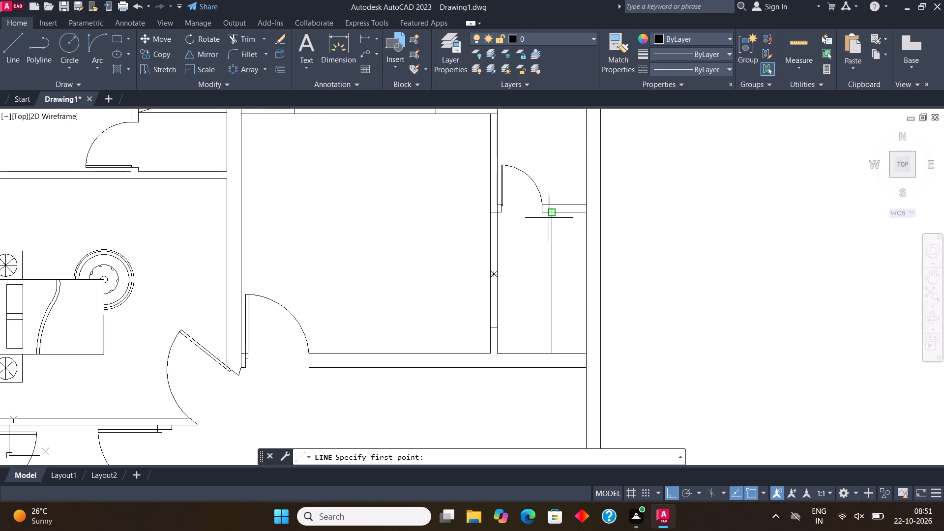
{"action": "left_click", "coordinate": [549, 217]}
{"action": "left_click", "coordinate": [586, 352]}
{"action": "key", "text": "Escape"}
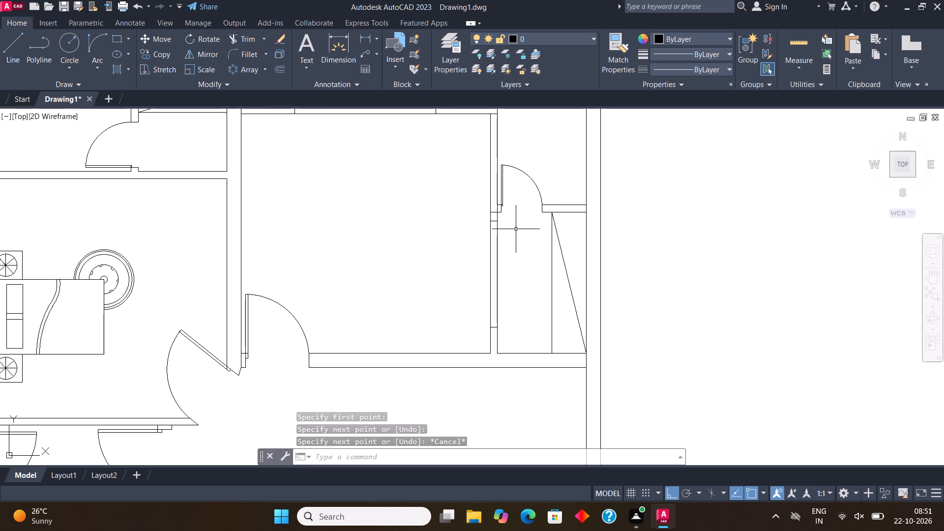
Hatch one triangular half of each wardrobe, in the east-wall room and the room north of the bedroom, with the ANSI31 pattern.
{"action": "key", "text": "h"}
{"action": "key", "text": "Return"}
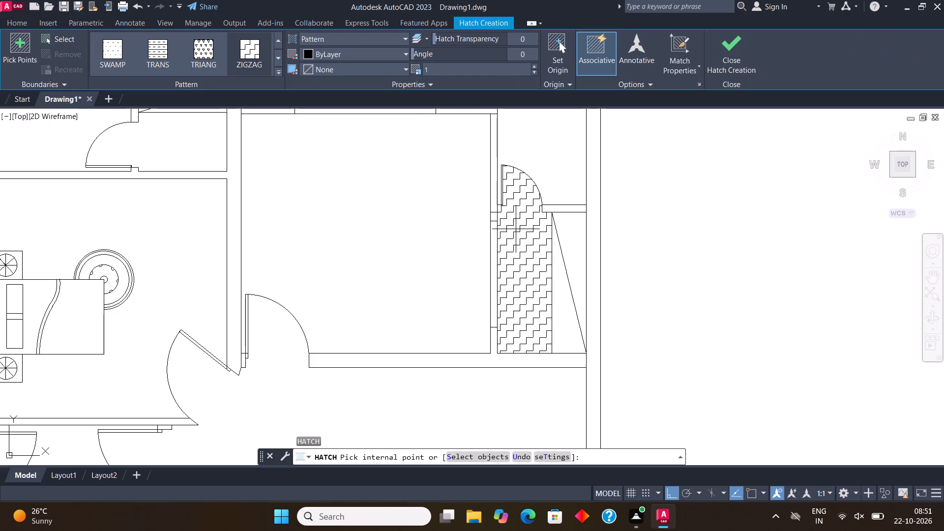
{"action": "left_click_drag", "start_coordinate": [279, 59], "coordinate": [282, 37]}
{"action": "left_click", "coordinate": [277, 38]}
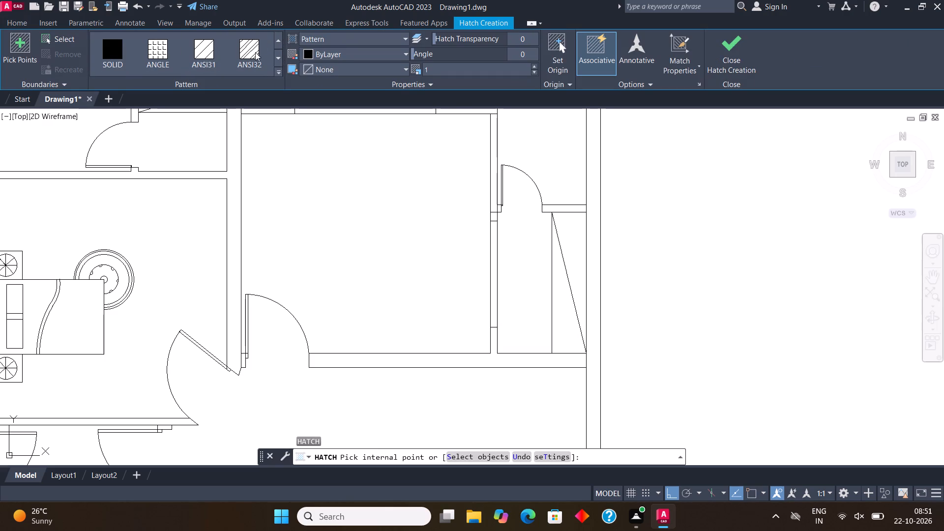
{"action": "left_click", "coordinate": [211, 41]}
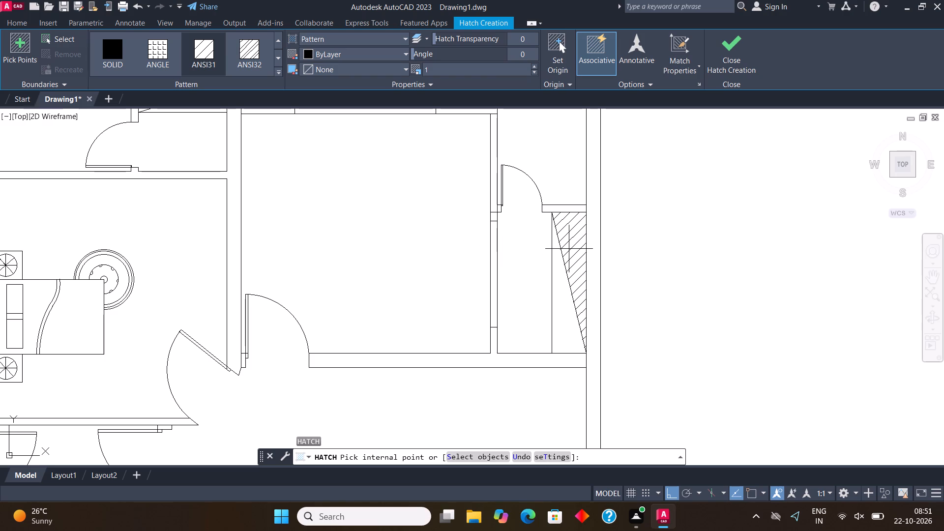
{"action": "left_click", "coordinate": [569, 247]}
{"action": "scroll", "coordinate": [590, 306], "scroll_direction": "down", "scroll_amount": 2}
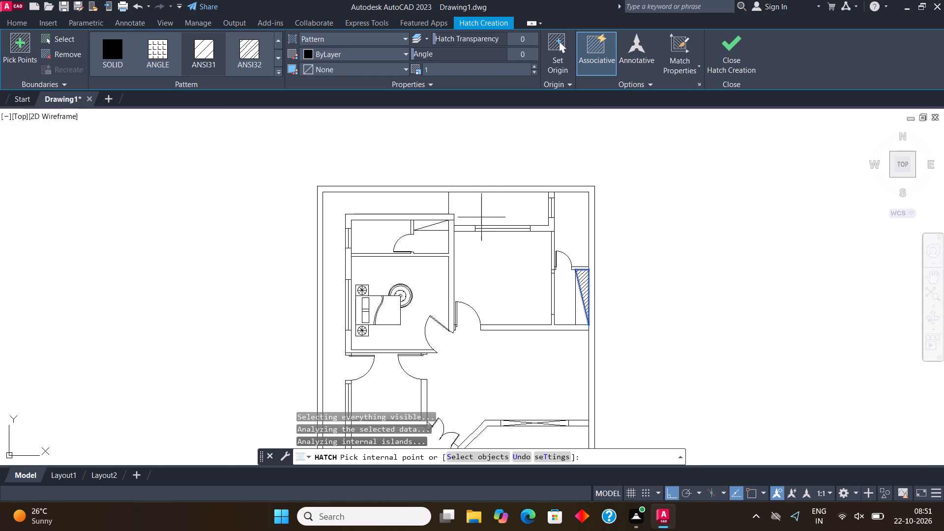
{"action": "scroll", "coordinate": [428, 227], "scroll_direction": "up", "scroll_amount": 3}
{"action": "left_click", "coordinate": [406, 219]}
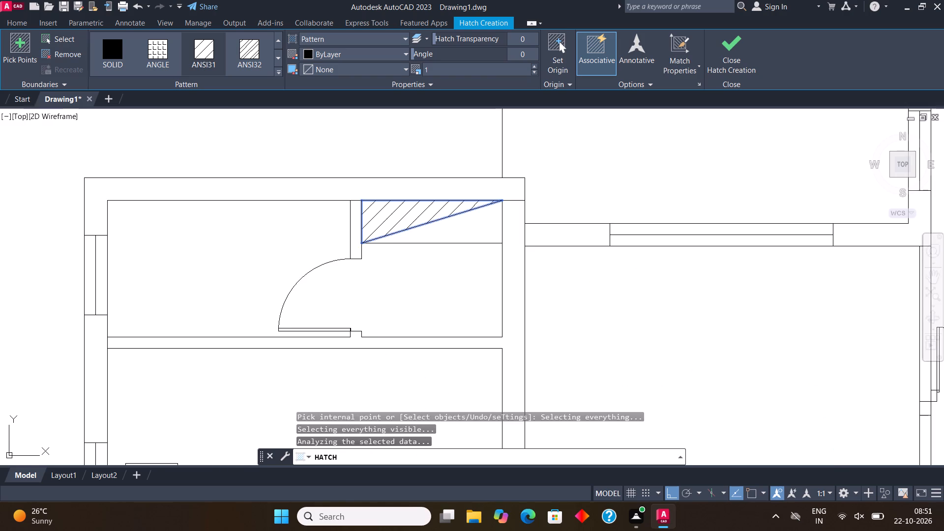
{"action": "scroll", "coordinate": [448, 224], "scroll_direction": "down", "scroll_amount": 3}
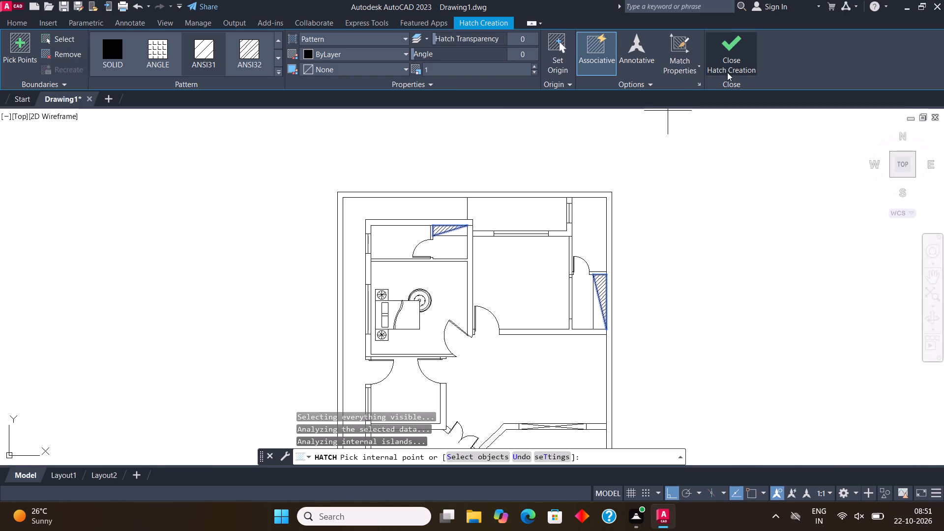
{"action": "left_click", "coordinate": [723, 59]}
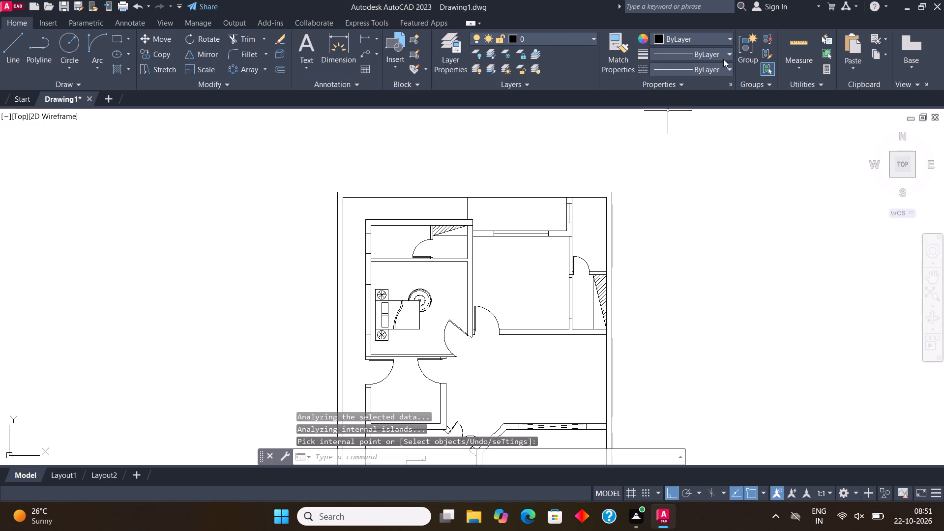
In the small room south of the bedroom, draw a line 2' north from the inner southeast corner, continuing west partway across the room.
{"action": "middle_click_drag", "start_coordinate": [708, 359], "coordinate": [729, 205]}
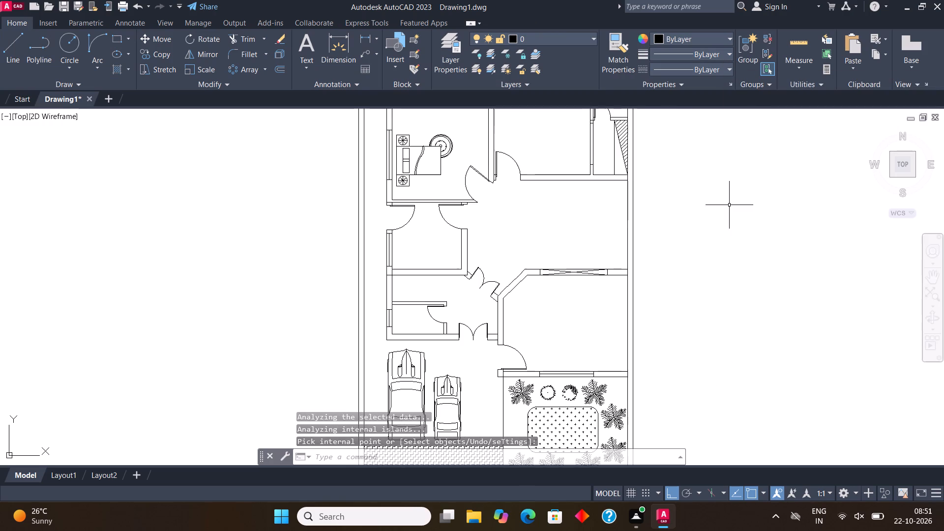
{"action": "middle_click_drag", "start_coordinate": [418, 359], "coordinate": [494, 466]}
{"action": "scroll", "coordinate": [504, 391], "scroll_direction": "up", "scroll_amount": 2}
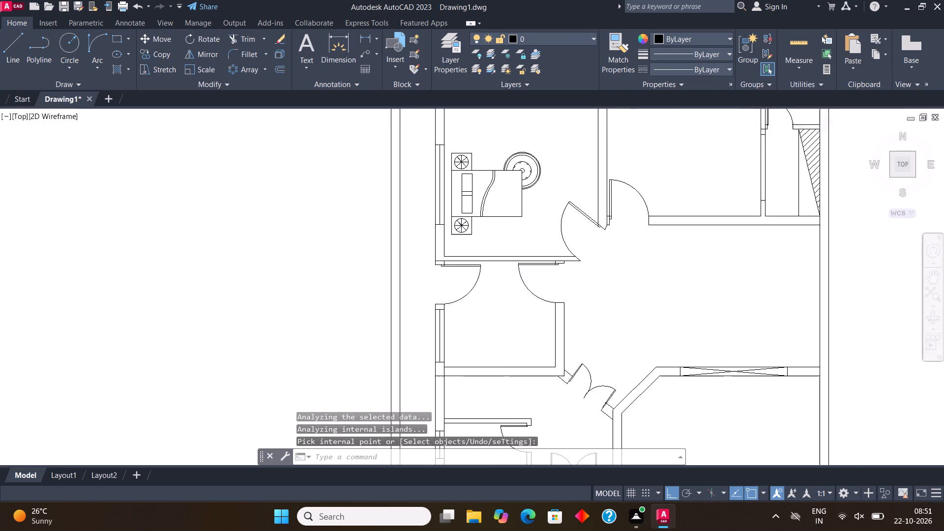
{"action": "left_click", "coordinate": [14, 49]}
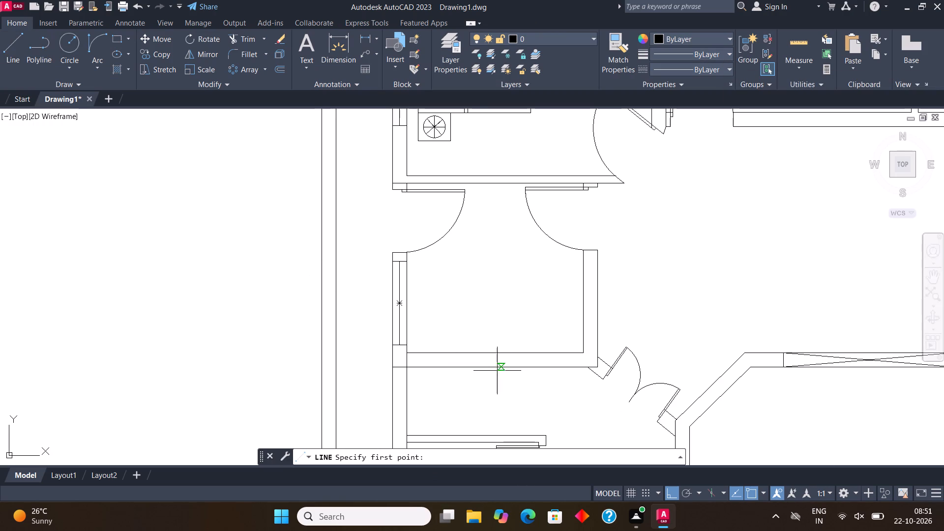
{"action": "left_click", "coordinate": [584, 349]}
{"action": "type", "text": "2'"}
{"action": "key", "text": "Return"}
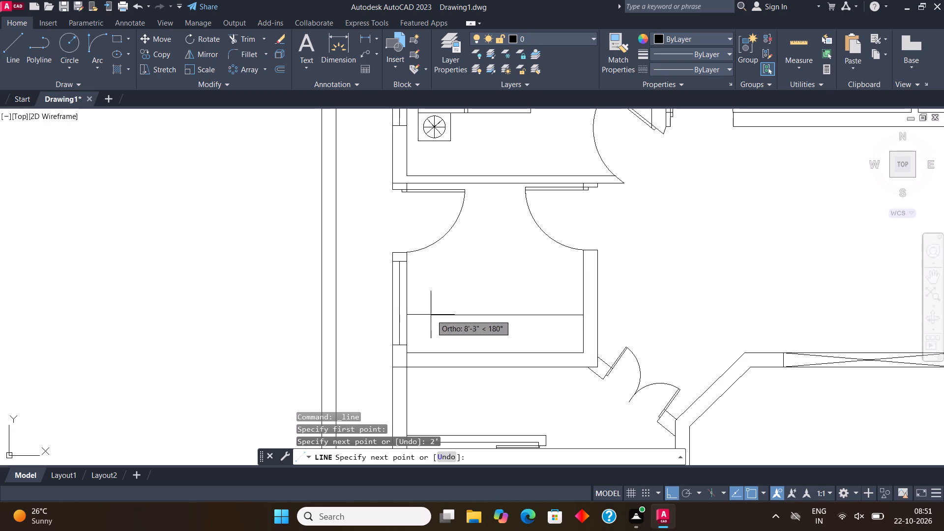
{"action": "left_click", "coordinate": [482, 313]}
In the same room, draw a line 2' east from the west wall near the window's north end, continuing a short way south.
{"action": "left_click", "coordinate": [8, 53]}
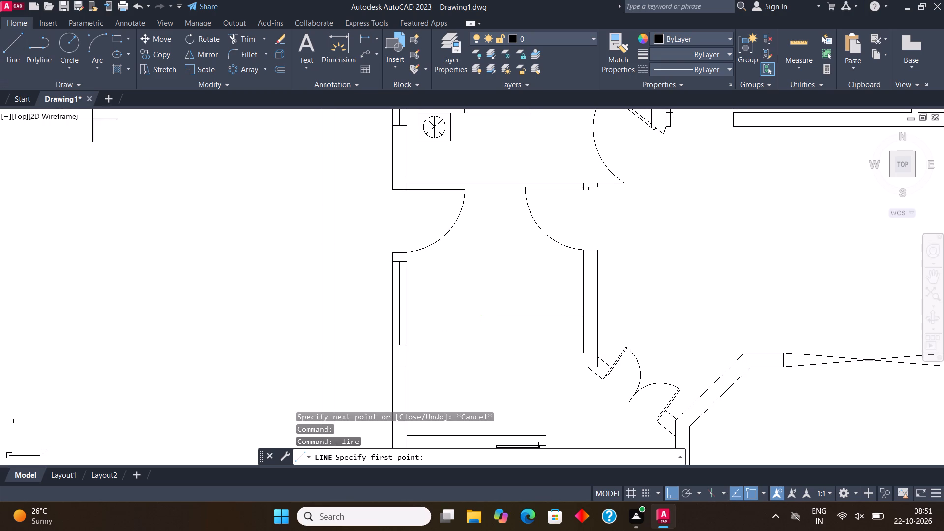
{"action": "scroll", "coordinate": [417, 281], "scroll_direction": "up", "scroll_amount": 1}
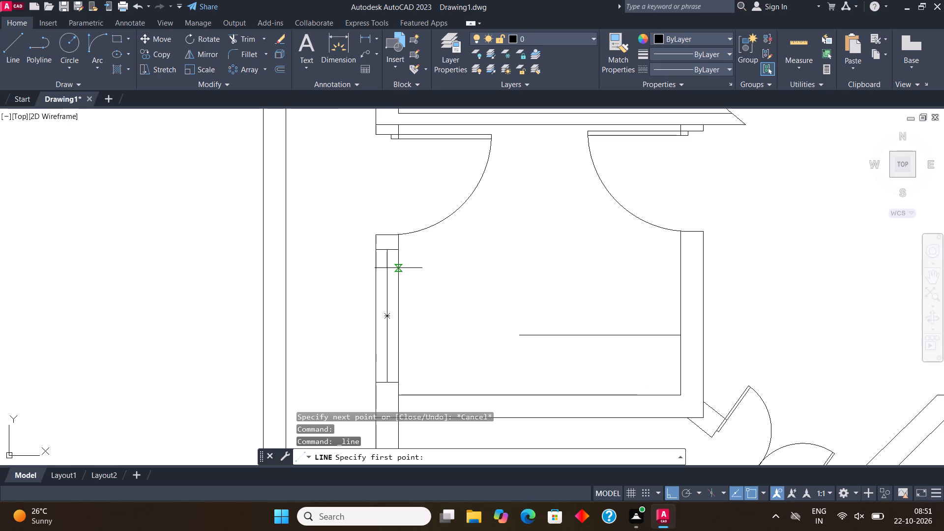
{"action": "left_click", "coordinate": [398, 268]}
{"action": "type", "text": "2'"}
{"action": "key", "text": "Return"}
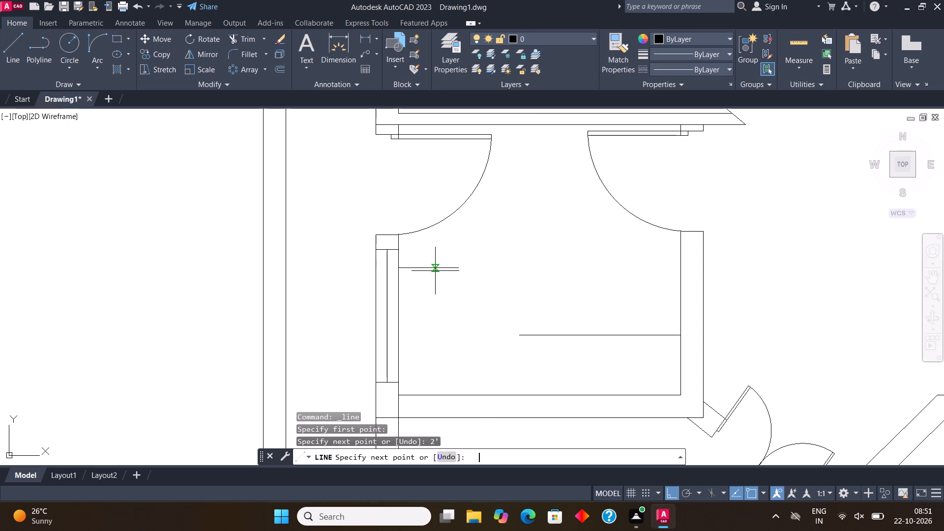
{"action": "left_click", "coordinate": [457, 315]}
{"action": "key", "text": "Escape"}
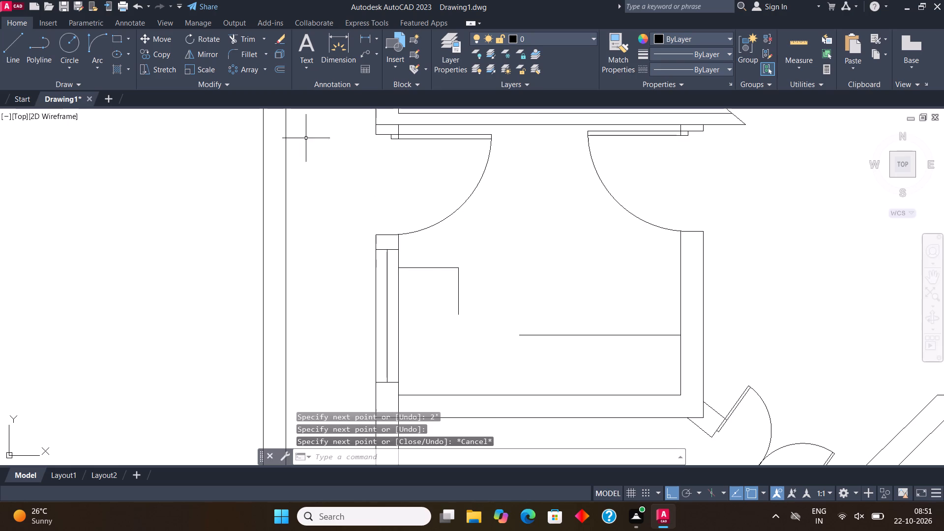
Fillet the short north–south line with the east–west line into a square inner corner, completing the L-shaped counter front.
{"action": "left_click", "coordinate": [251, 54]}
{"action": "left_click", "coordinate": [458, 299]}
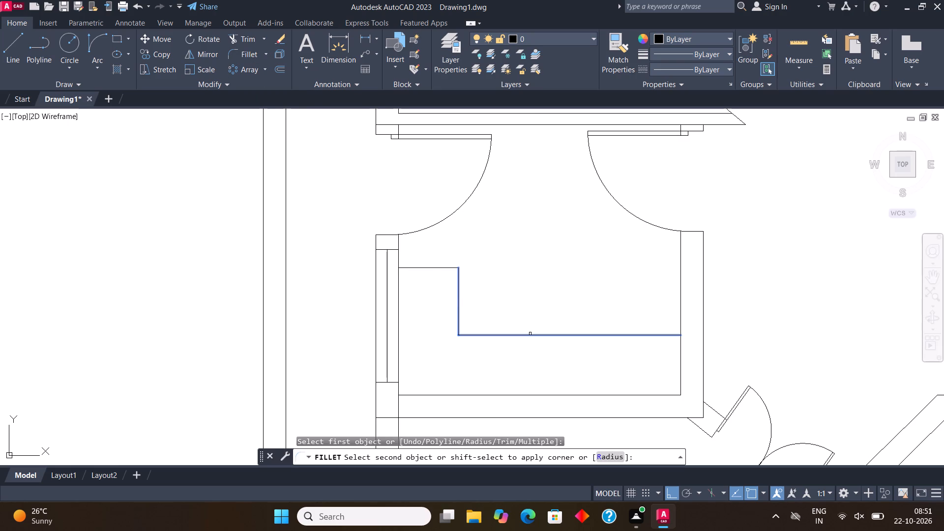
{"action": "left_click", "coordinate": [530, 334]}
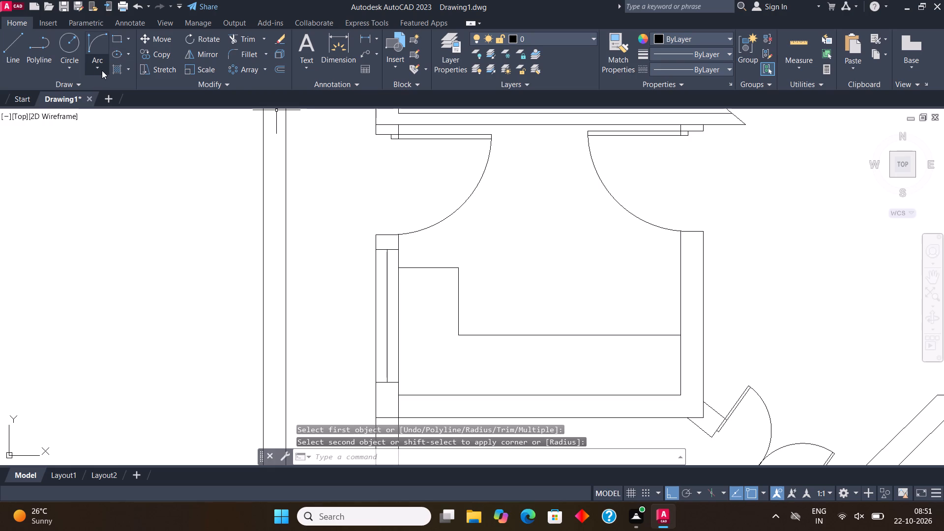
Draw an arc from the counter's north outer corner to the window's north end on the inner wall face, and flatten its curve.
{"action": "left_click", "coordinate": [102, 70]}
{"action": "left_click", "coordinate": [159, 215]}
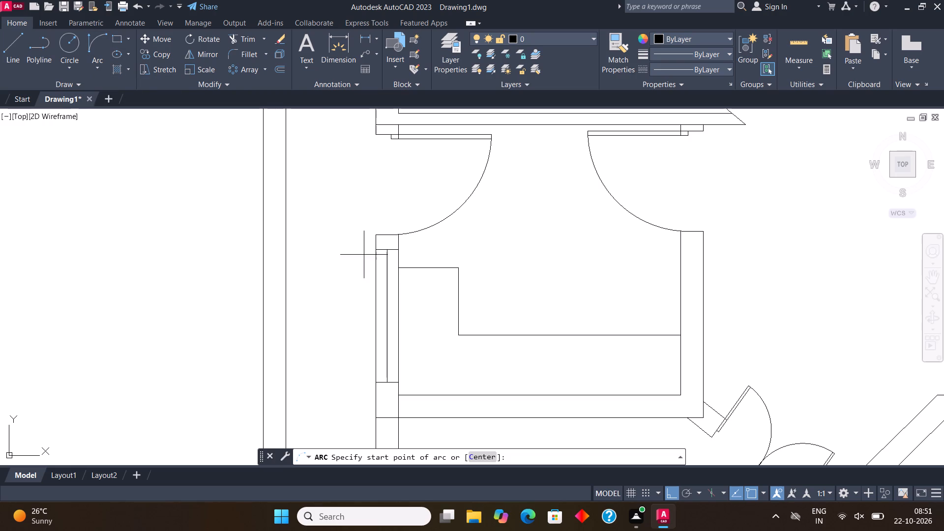
{"action": "left_click", "coordinate": [457, 269]}
{"action": "left_click", "coordinate": [400, 248]}
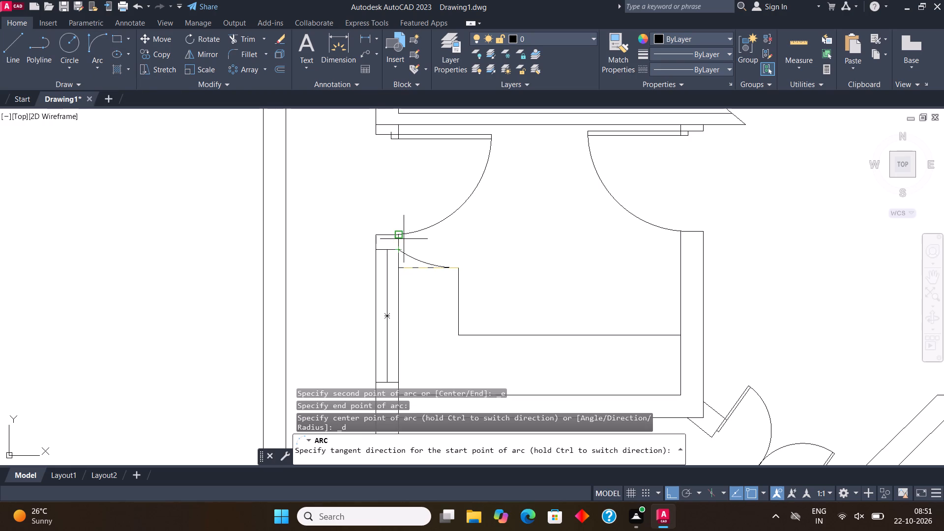
{"action": "left_click", "coordinate": [410, 197]}
{"action": "left_click", "coordinate": [440, 236]}
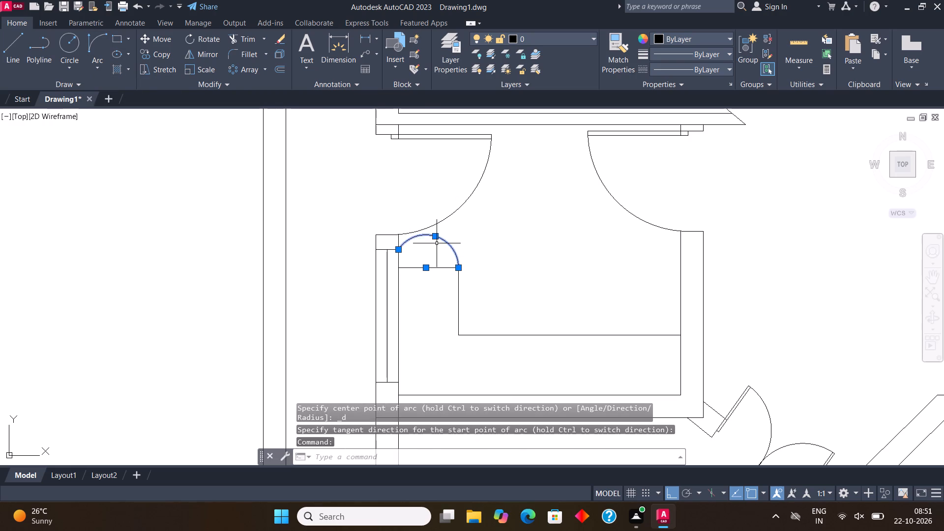
{"action": "left_click", "coordinate": [437, 236]}
{"action": "left_click", "coordinate": [434, 258]}
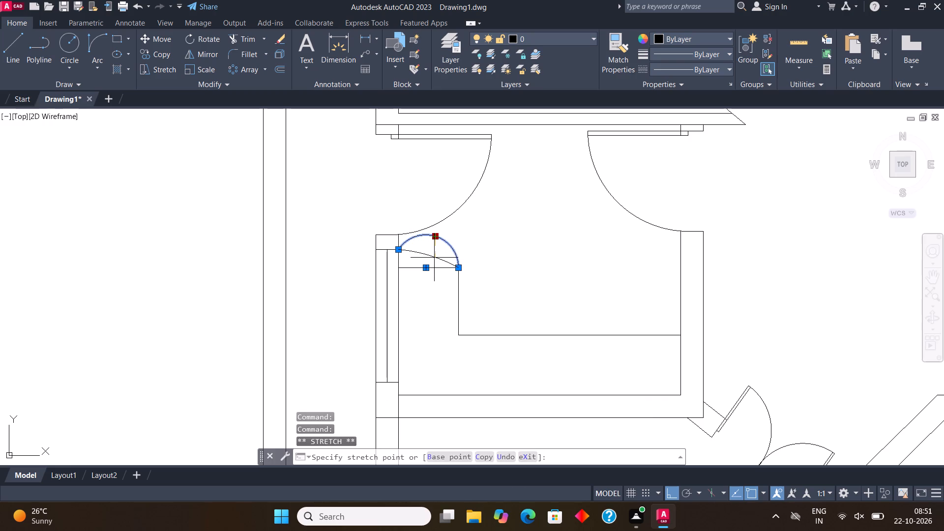
{"action": "key", "text": "Escape"}
Erase the straight line across the counter's north end, beneath the arc.
{"action": "left_click", "coordinate": [429, 265]}
{"action": "left_click", "coordinate": [427, 284]}
{"action": "key", "text": "Delete"}
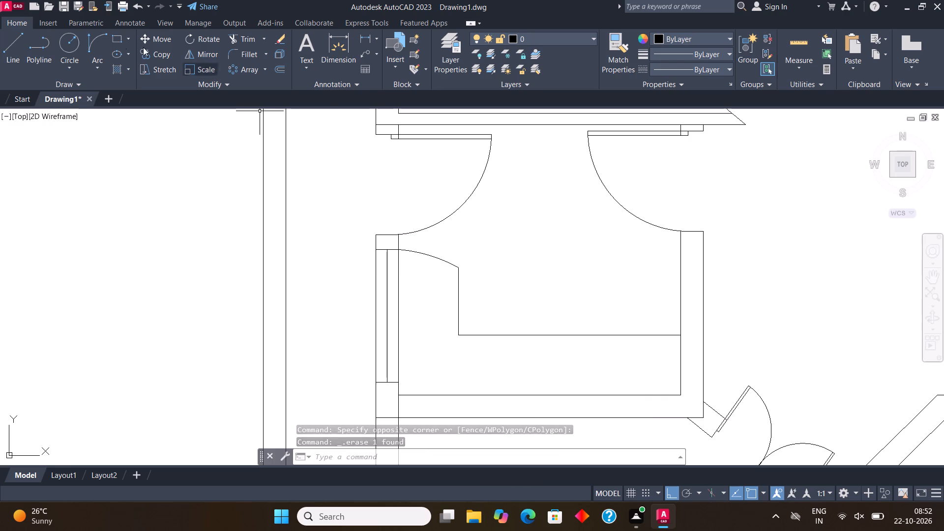
Draw a stove rectangle within the southern arm of the counter, close to its front and back edges.
{"action": "left_click", "coordinate": [114, 41]}
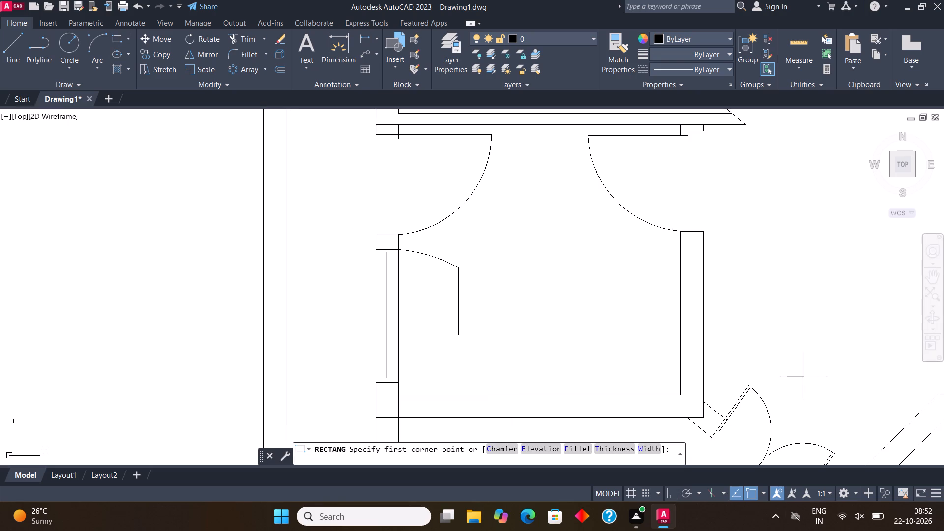
{"action": "middle_click_drag", "start_coordinate": [662, 172], "coordinate": [678, 96]}
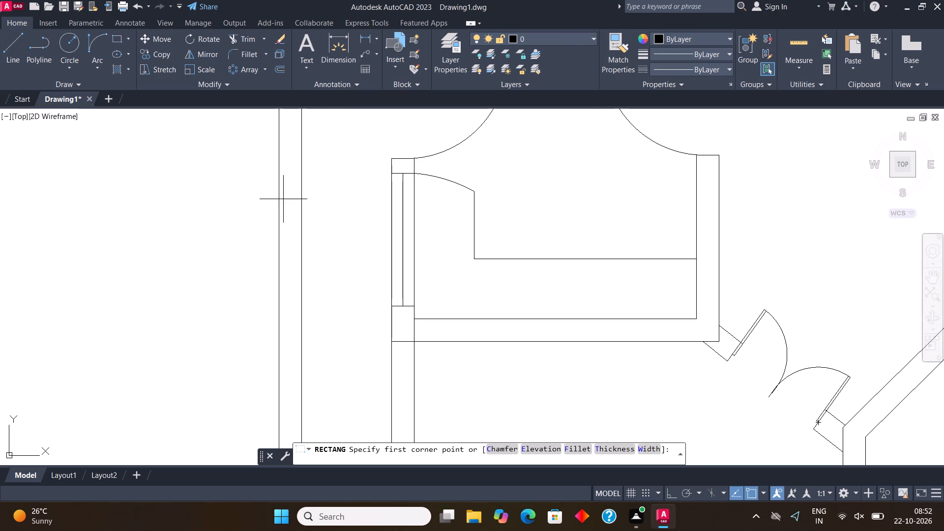
{"action": "middle_click_drag", "start_coordinate": [453, 273], "coordinate": [444, 274]}
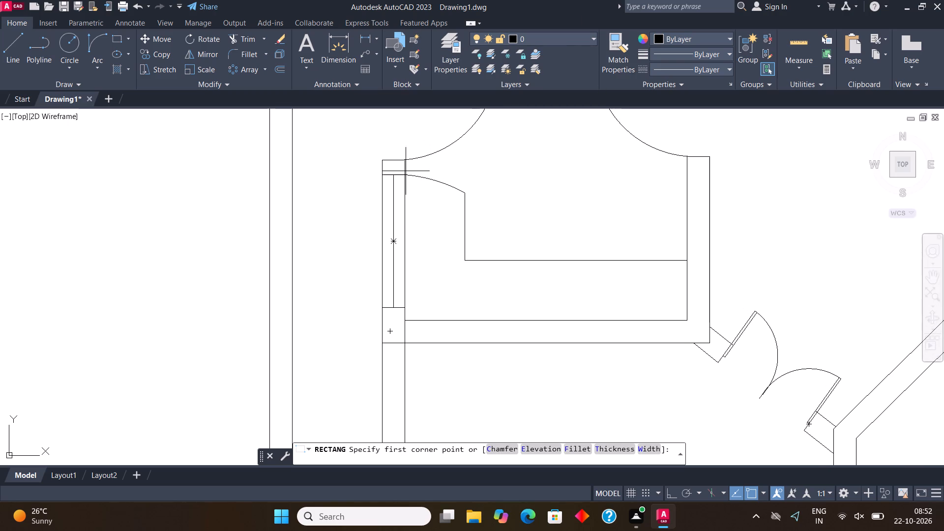
{"action": "left_click", "coordinate": [110, 37]}
{"action": "middle_click_drag", "start_coordinate": [539, 357], "coordinate": [464, 330]}
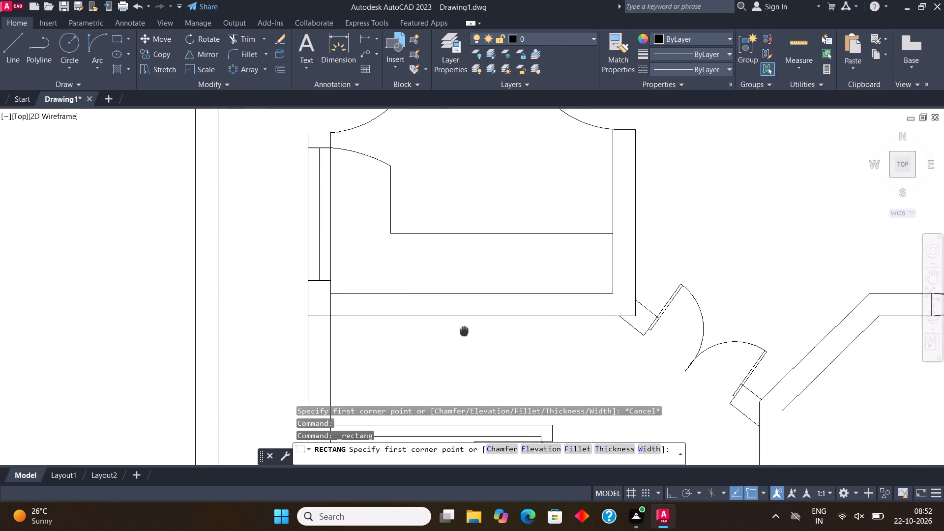
{"action": "middle_click_drag", "start_coordinate": [464, 330], "coordinate": [465, 330]}
{"action": "scroll", "coordinate": [438, 267], "scroll_direction": "up", "scroll_amount": 1}
{"action": "left_click", "coordinate": [402, 221]}
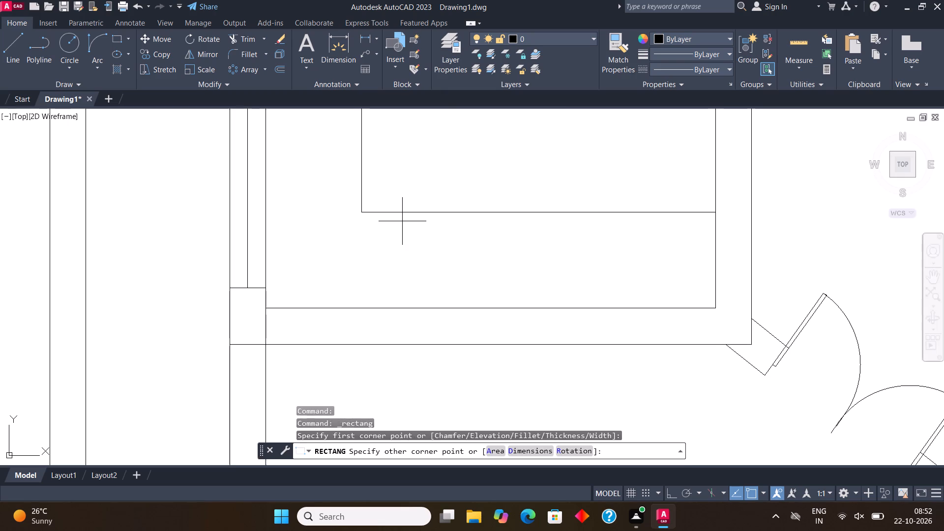
{"action": "left_click", "coordinate": [556, 301]}
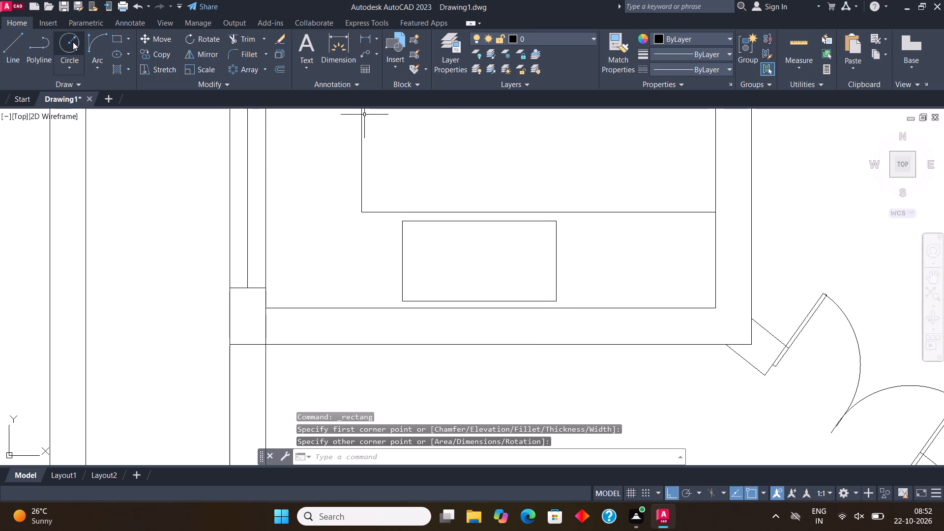
Draw a burner circle of about 4" radius in the stove rectangle's northwest part.
{"action": "left_click", "coordinate": [73, 42]}
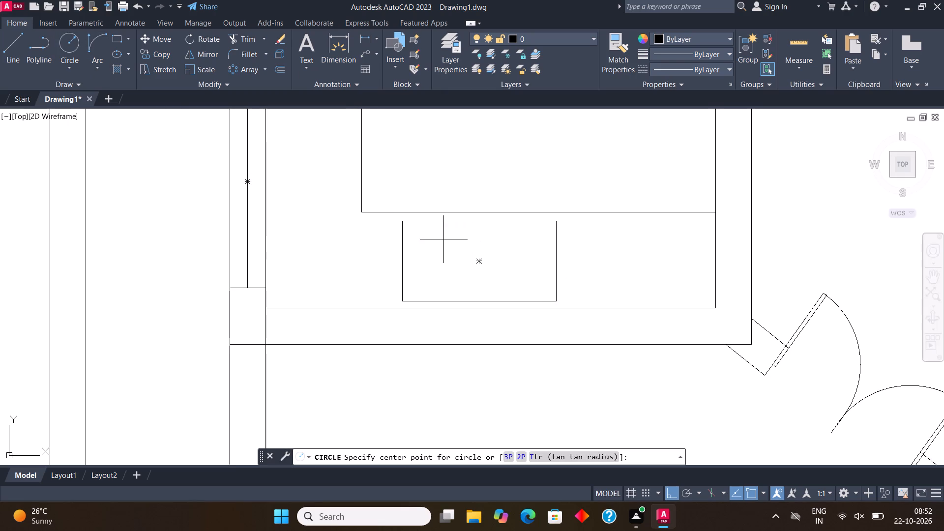
{"action": "left_click", "coordinate": [431, 245]}
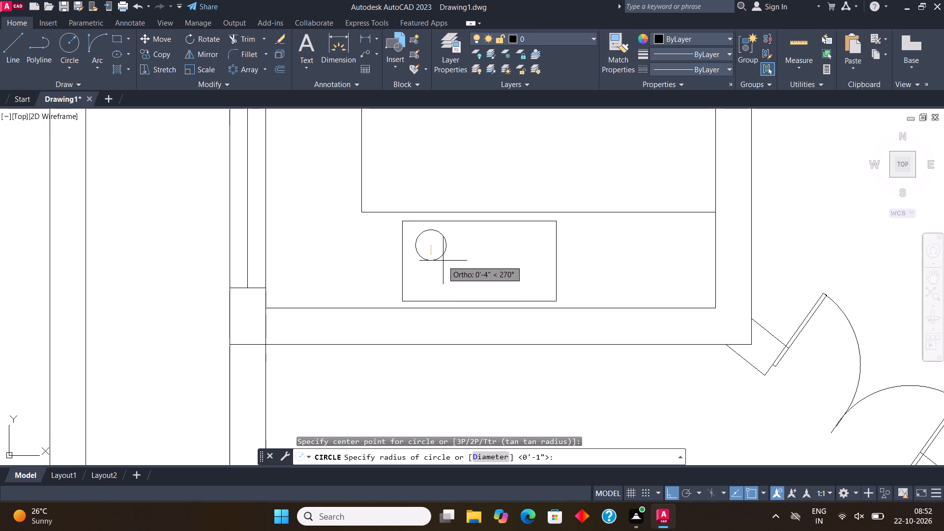
{"action": "left_click", "coordinate": [444, 263]}
Copy the burner circle straight east into the stove rectangle's northeast part.
{"action": "left_click", "coordinate": [444, 263]}
{"action": "left_click", "coordinate": [440, 252]}
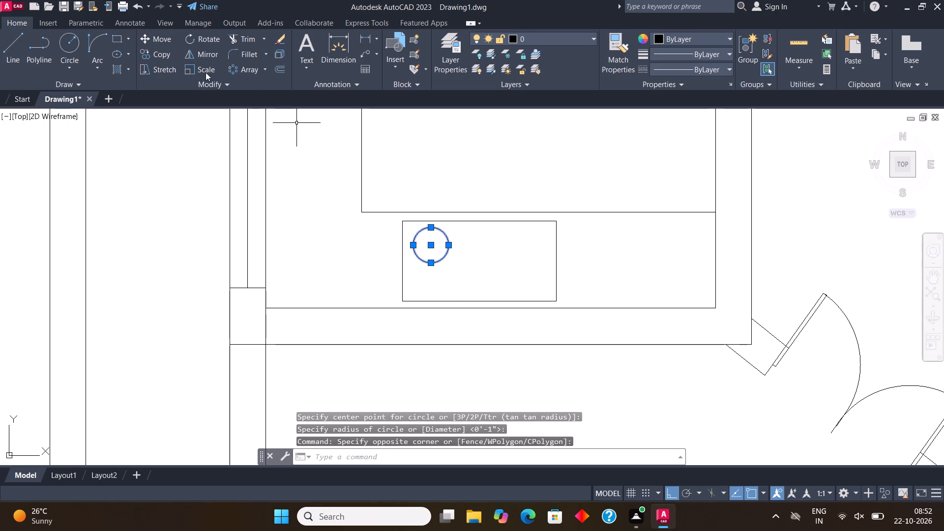
{"action": "left_click", "coordinate": [166, 56]}
{"action": "left_click", "coordinate": [427, 246]}
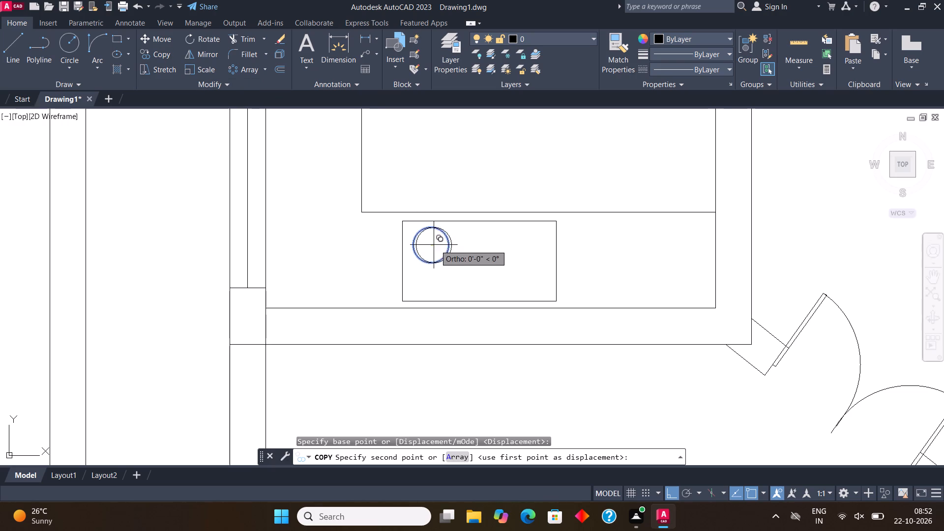
{"action": "left_click", "coordinate": [520, 248]}
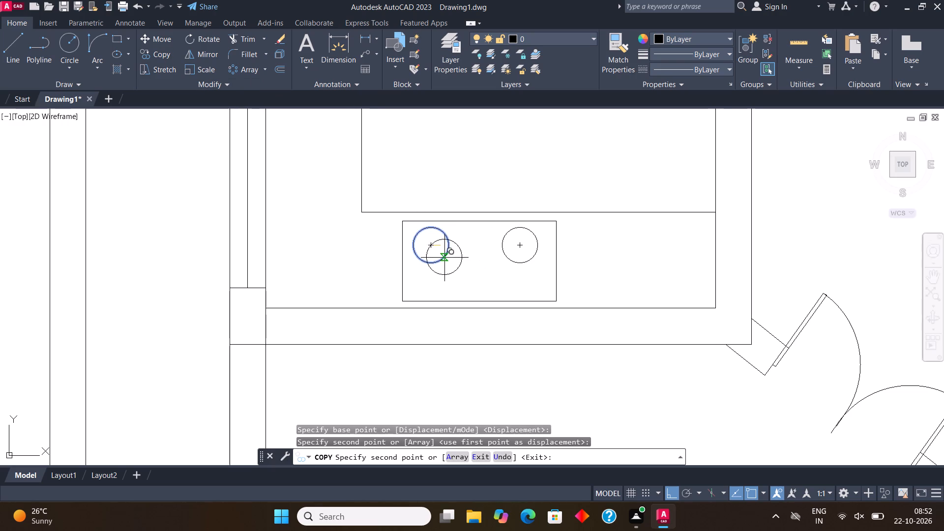
{"action": "key", "text": "Escape"}
Draw a burner circle in the stove rectangle's southwest part, directly below the northwest burner.
{"action": "left_click", "coordinate": [62, 41]}
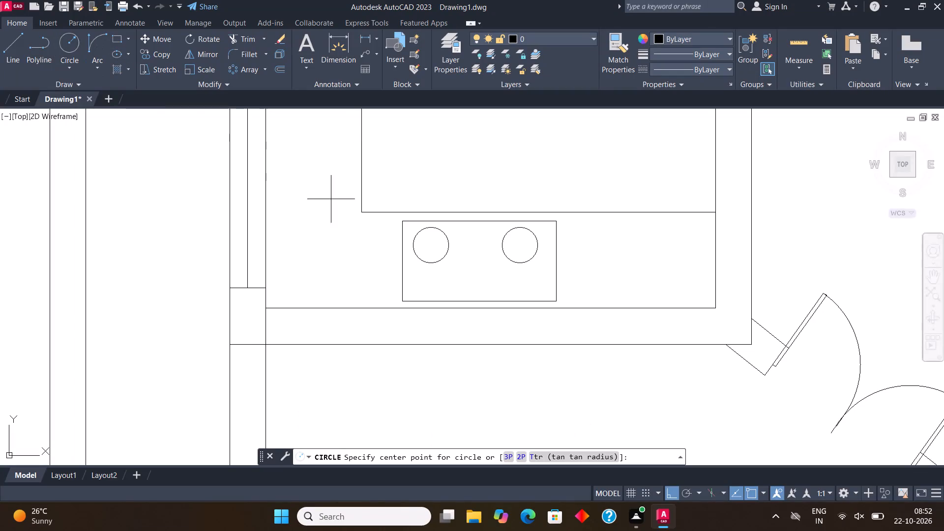
{"action": "left_click", "coordinate": [429, 286]}
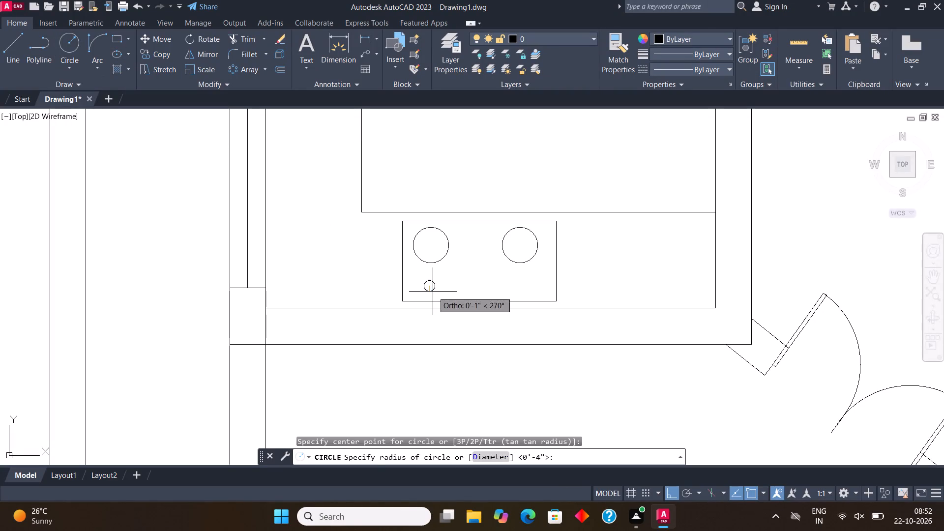
{"action": "left_click", "coordinate": [436, 295]}
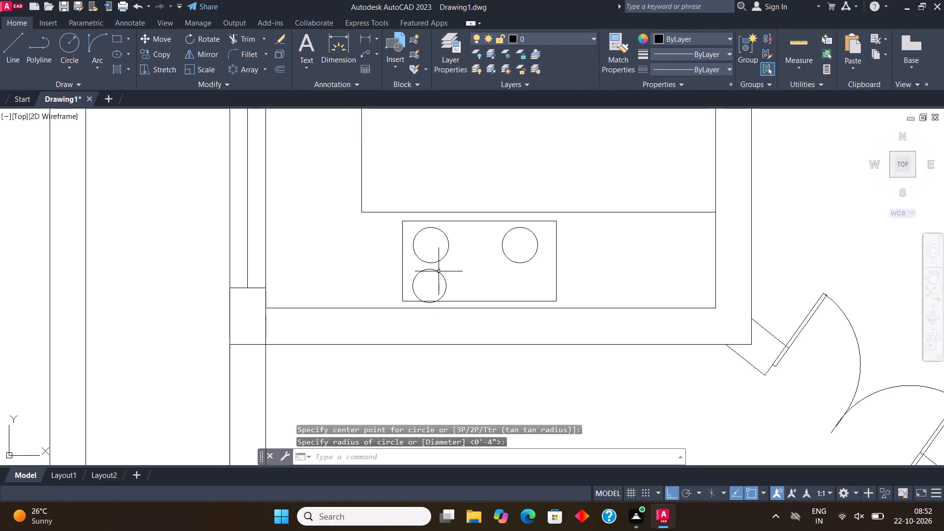
Shrink the southwest burner circle about its centre, making it clearly smaller than the northern burners and clear of the stove edge.
{"action": "left_click", "coordinate": [439, 271]}
{"action": "left_click", "coordinate": [429, 303]}
{"action": "left_click", "coordinate": [429, 296]}
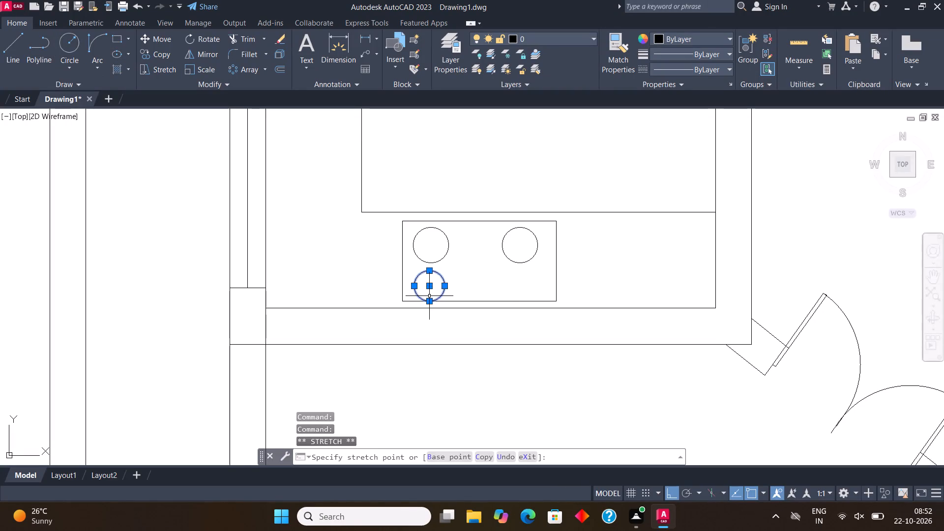
{"action": "key", "text": "Escape"}
{"action": "left_click", "coordinate": [434, 275]}
{"action": "left_click", "coordinate": [430, 268]}
{"action": "scroll", "coordinate": [429, 269], "scroll_direction": "up", "scroll_amount": 2}
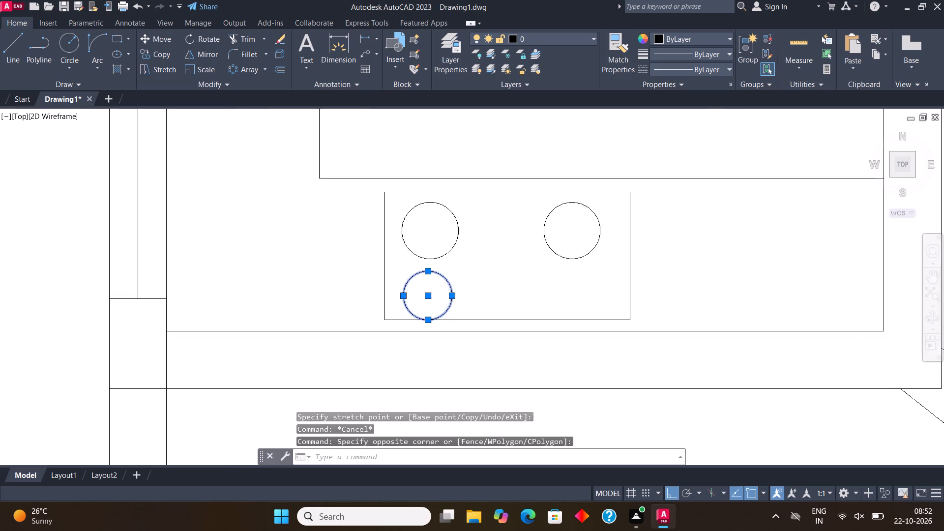
{"action": "left_click", "coordinate": [425, 272]}
{"action": "left_click", "coordinate": [427, 288]}
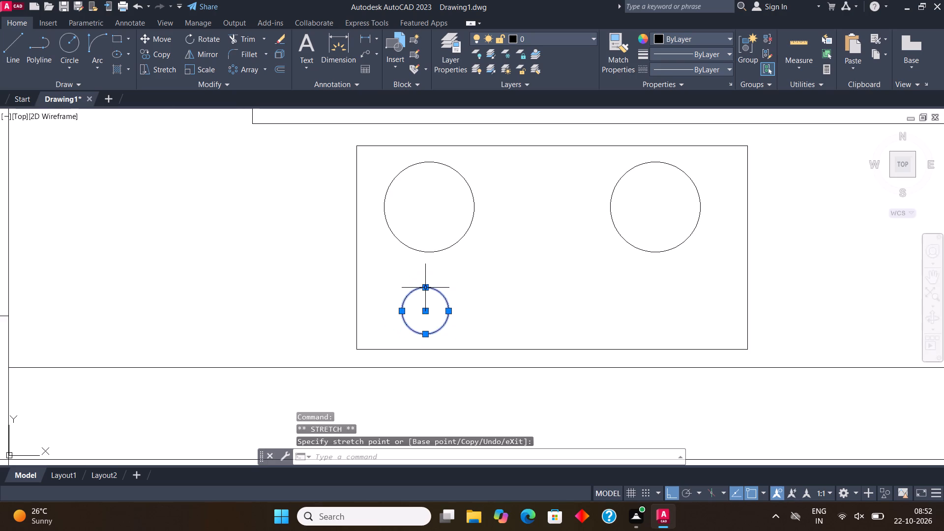
{"action": "key", "text": "Escape"}
Copy the small southwest burner circle about 1'-10" straight east, beneath the northeast burner.
{"action": "scroll", "coordinate": [440, 272], "scroll_direction": "down", "scroll_amount": 3}
{"action": "scroll", "coordinate": [441, 284], "scroll_direction": "up", "scroll_amount": 2}
{"action": "left_click", "coordinate": [442, 284]}
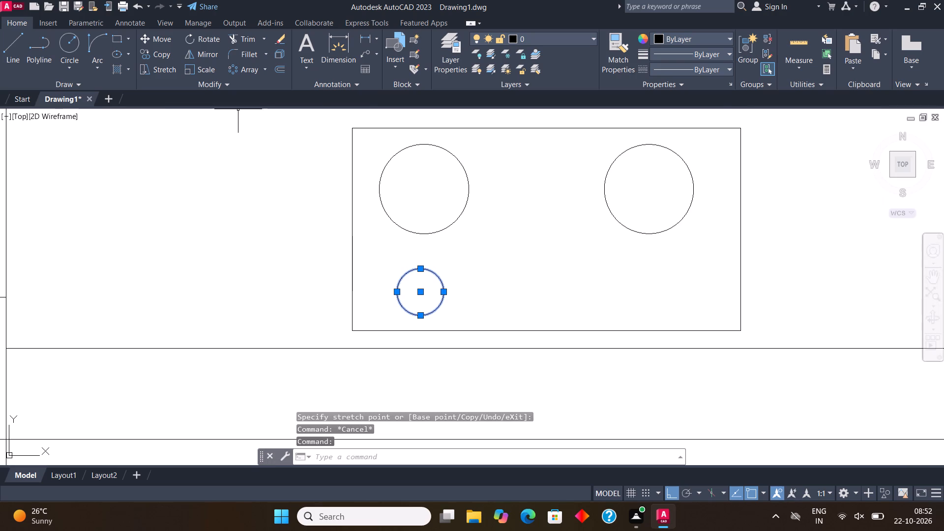
{"action": "left_click", "coordinate": [164, 56]}
{"action": "scroll", "coordinate": [350, 256], "scroll_direction": "down", "scroll_amount": 2}
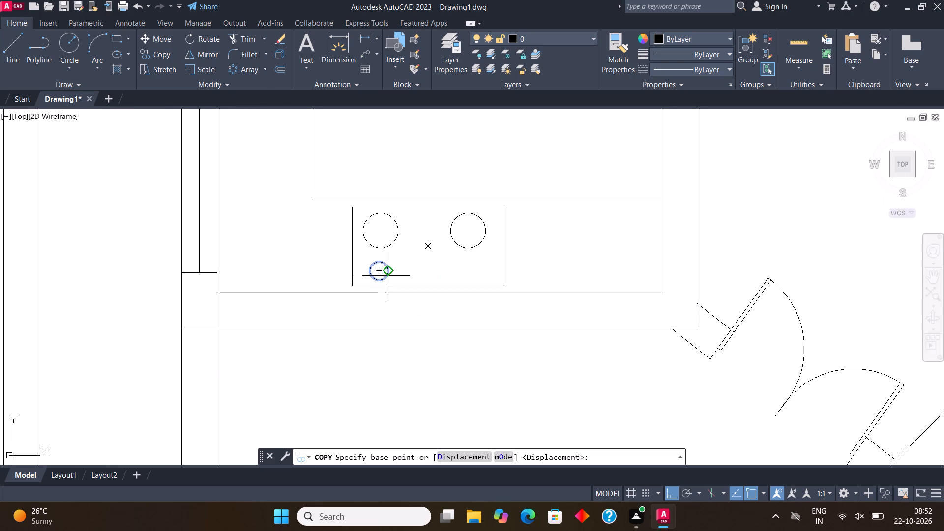
{"action": "left_click", "coordinate": [377, 271]}
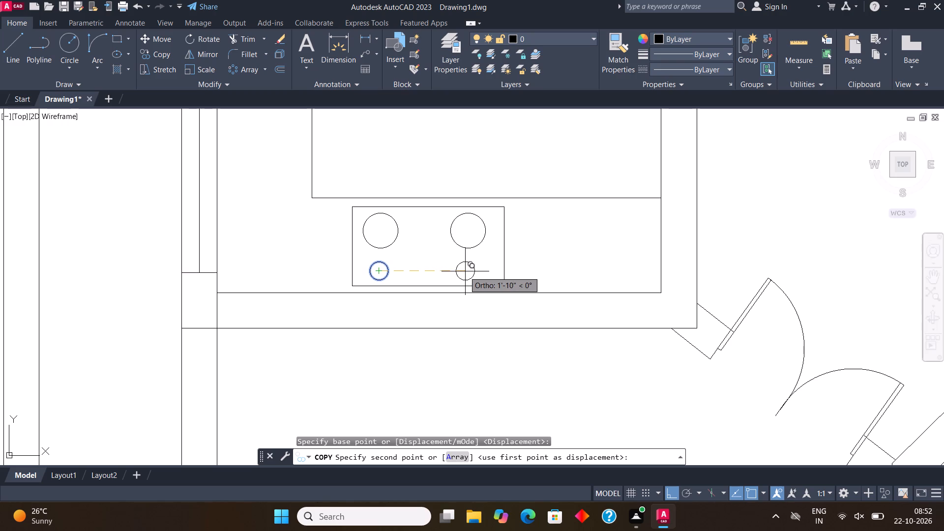
{"action": "left_click", "coordinate": [466, 271]}
{"action": "key", "text": "Escape"}
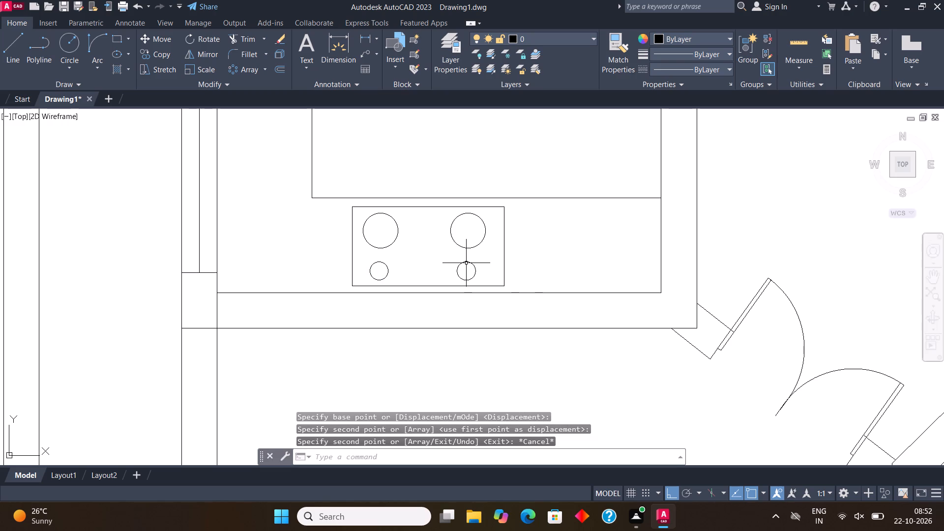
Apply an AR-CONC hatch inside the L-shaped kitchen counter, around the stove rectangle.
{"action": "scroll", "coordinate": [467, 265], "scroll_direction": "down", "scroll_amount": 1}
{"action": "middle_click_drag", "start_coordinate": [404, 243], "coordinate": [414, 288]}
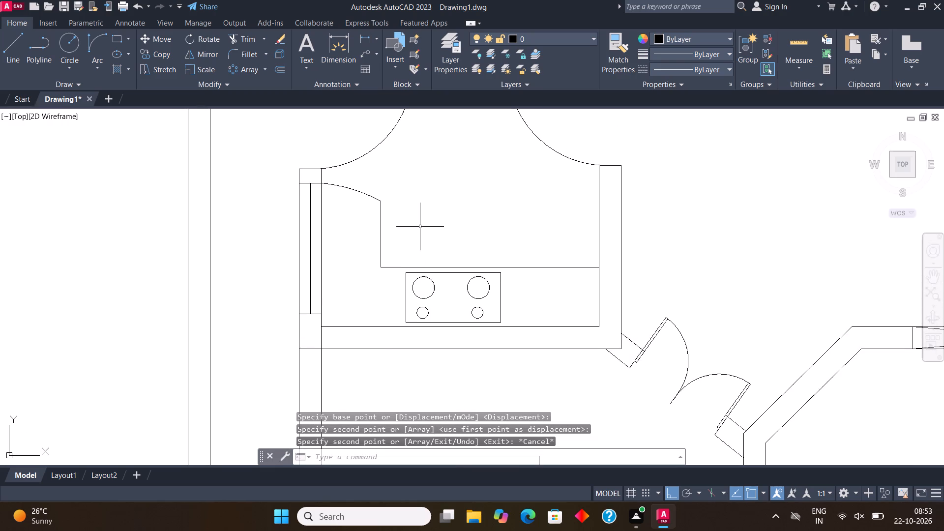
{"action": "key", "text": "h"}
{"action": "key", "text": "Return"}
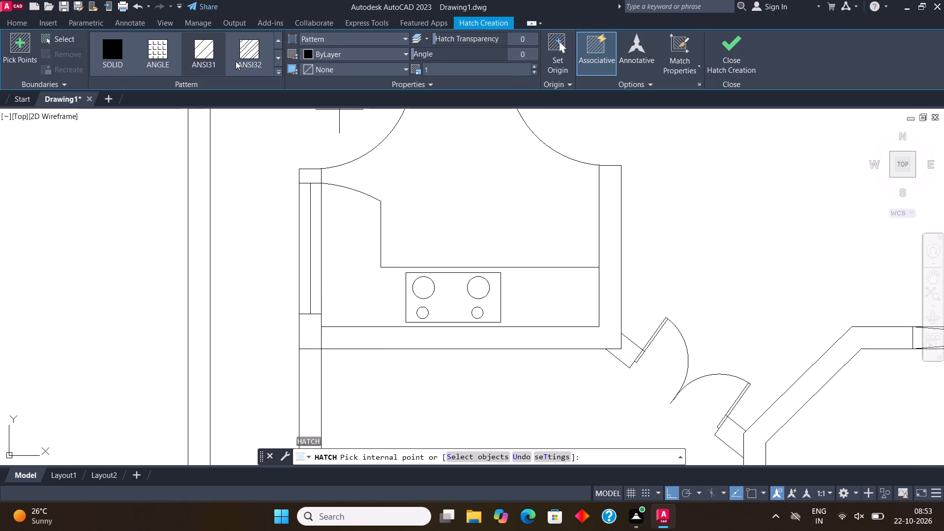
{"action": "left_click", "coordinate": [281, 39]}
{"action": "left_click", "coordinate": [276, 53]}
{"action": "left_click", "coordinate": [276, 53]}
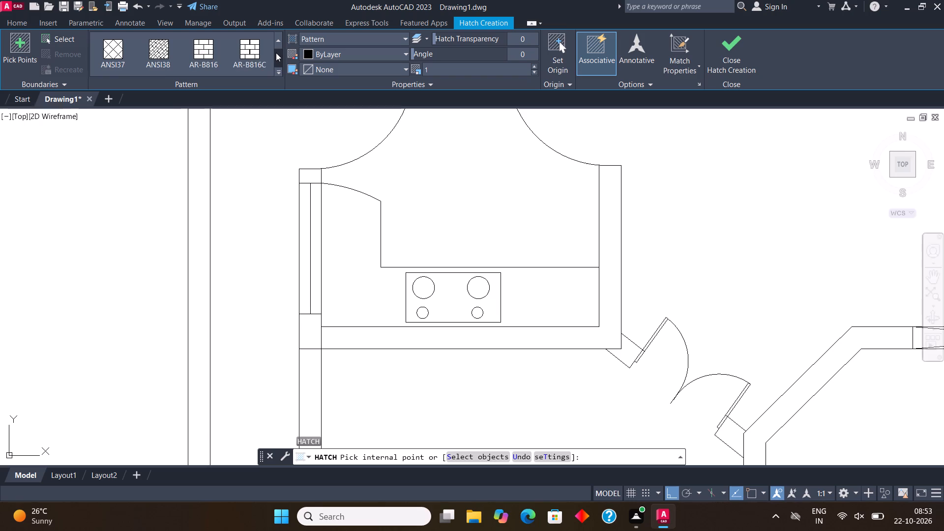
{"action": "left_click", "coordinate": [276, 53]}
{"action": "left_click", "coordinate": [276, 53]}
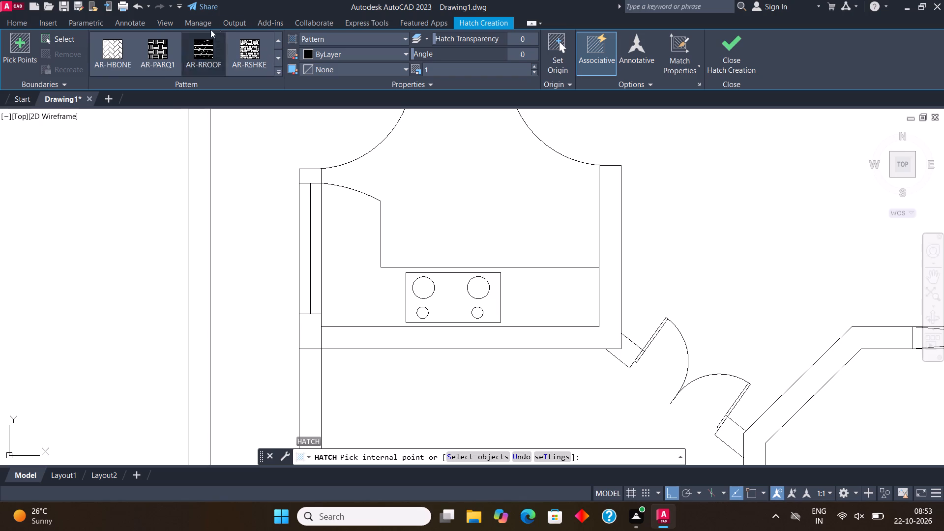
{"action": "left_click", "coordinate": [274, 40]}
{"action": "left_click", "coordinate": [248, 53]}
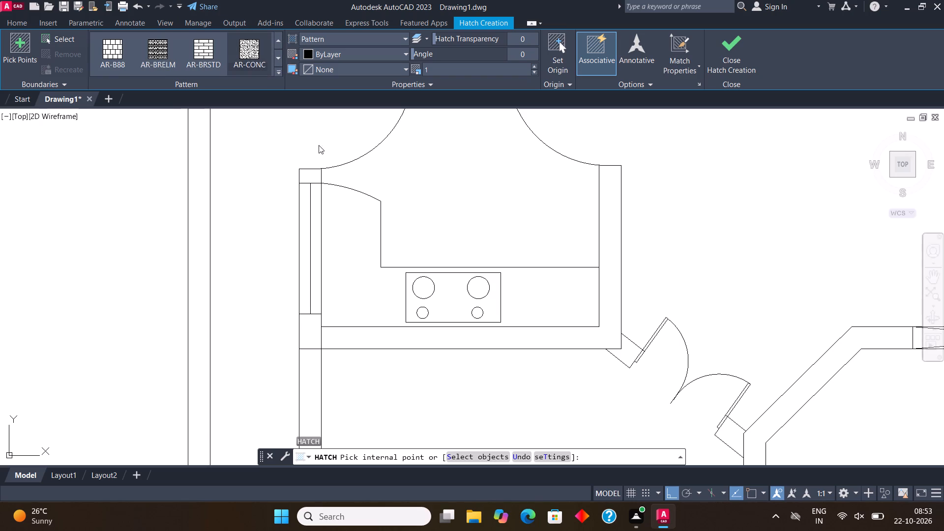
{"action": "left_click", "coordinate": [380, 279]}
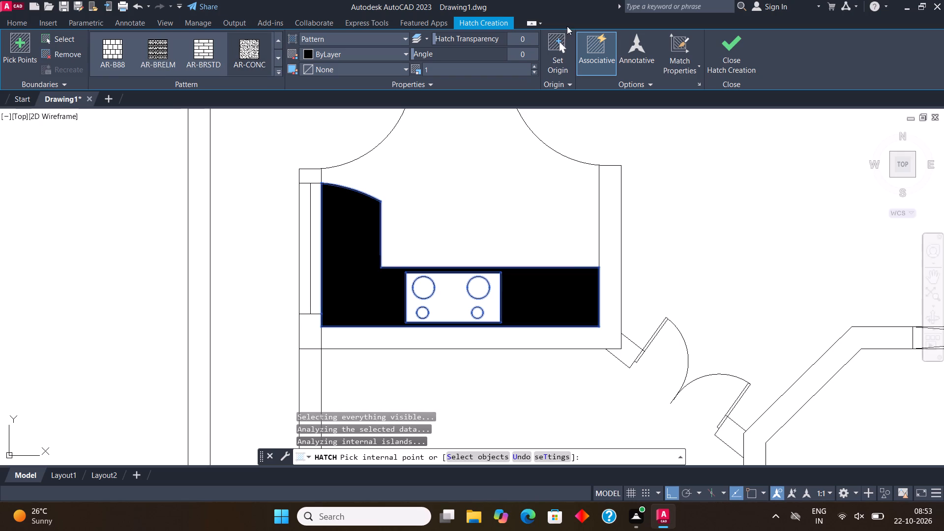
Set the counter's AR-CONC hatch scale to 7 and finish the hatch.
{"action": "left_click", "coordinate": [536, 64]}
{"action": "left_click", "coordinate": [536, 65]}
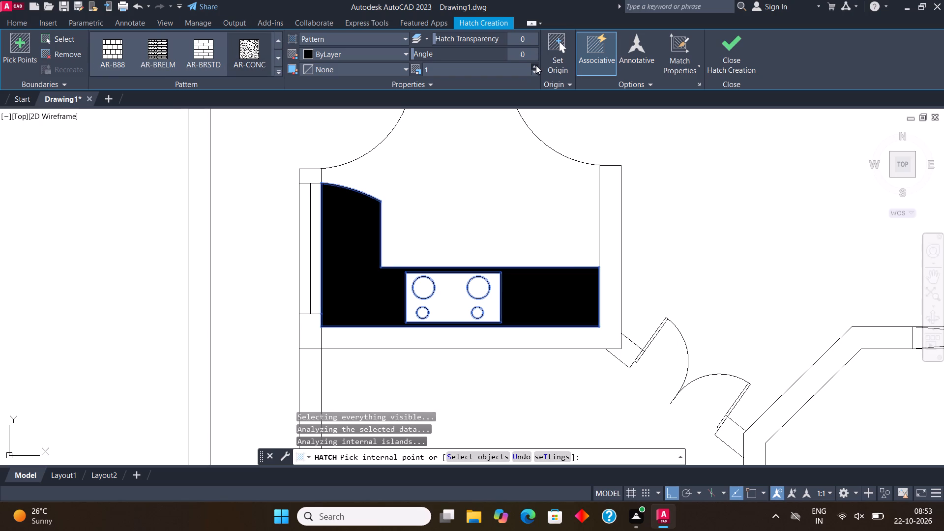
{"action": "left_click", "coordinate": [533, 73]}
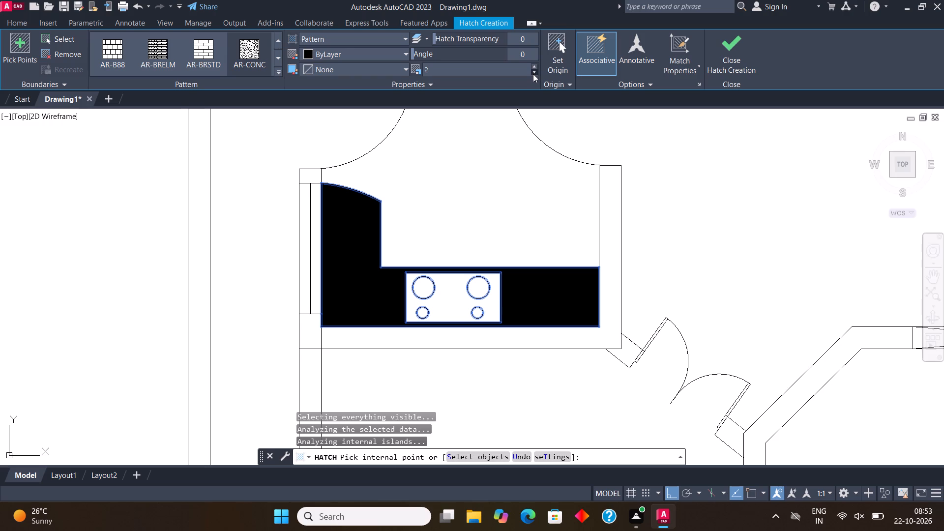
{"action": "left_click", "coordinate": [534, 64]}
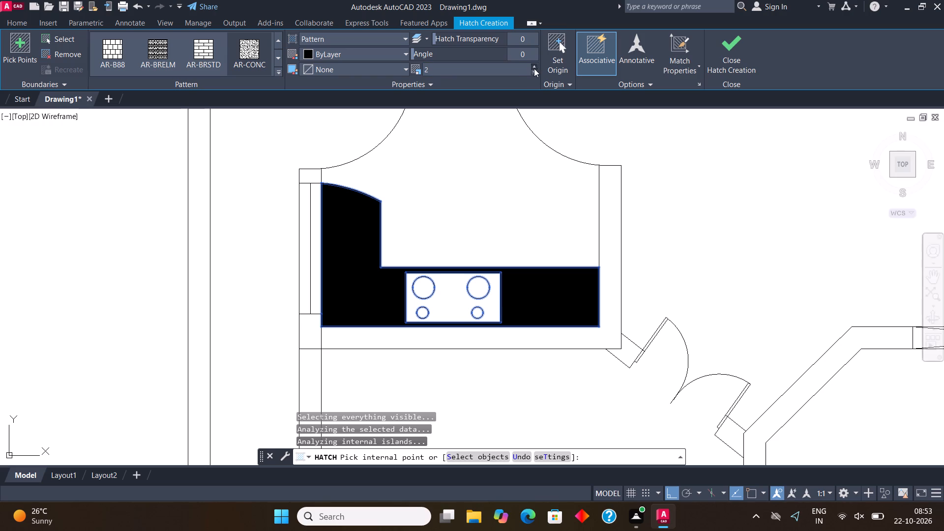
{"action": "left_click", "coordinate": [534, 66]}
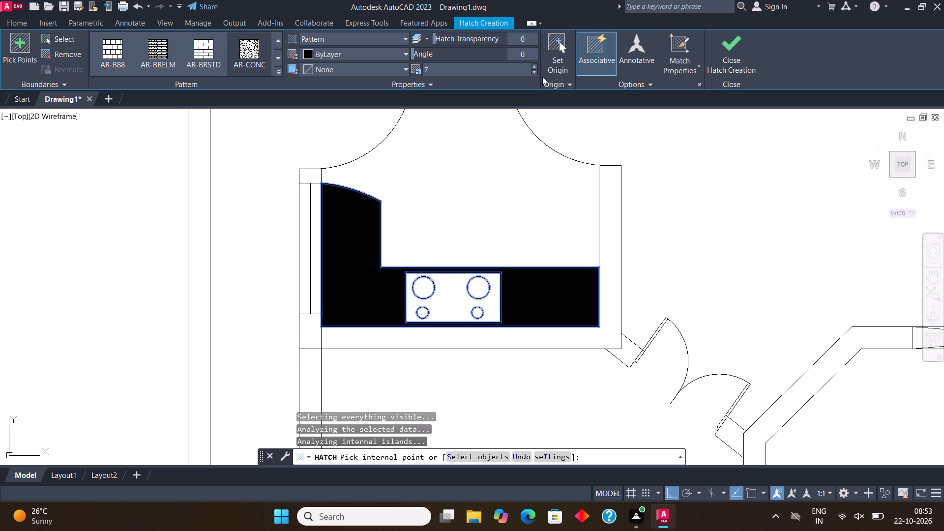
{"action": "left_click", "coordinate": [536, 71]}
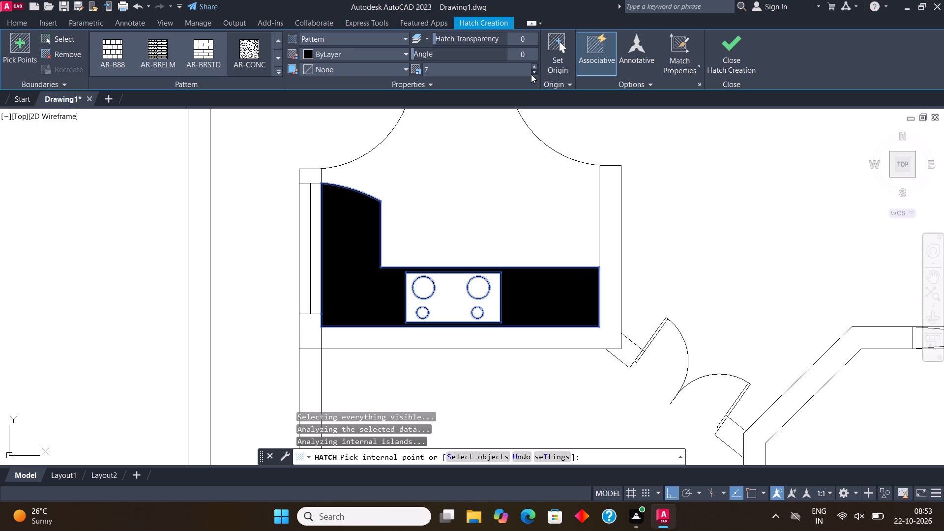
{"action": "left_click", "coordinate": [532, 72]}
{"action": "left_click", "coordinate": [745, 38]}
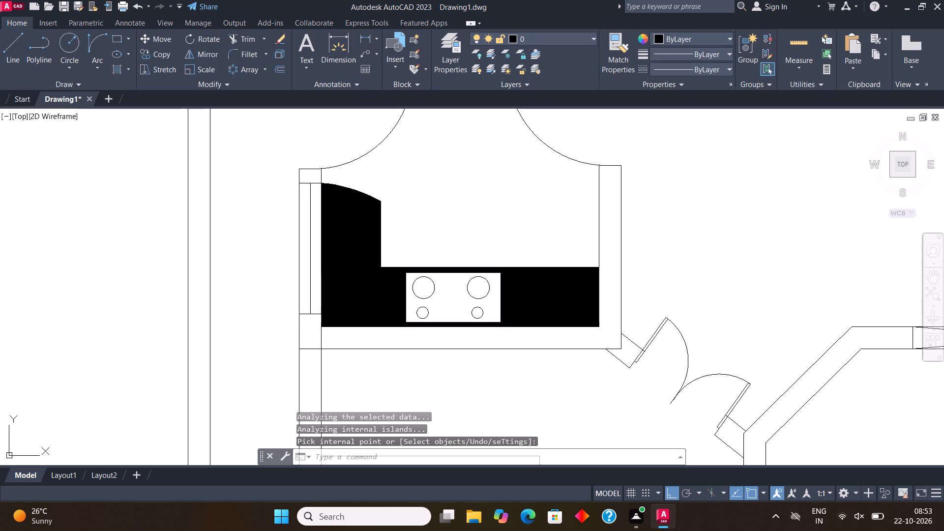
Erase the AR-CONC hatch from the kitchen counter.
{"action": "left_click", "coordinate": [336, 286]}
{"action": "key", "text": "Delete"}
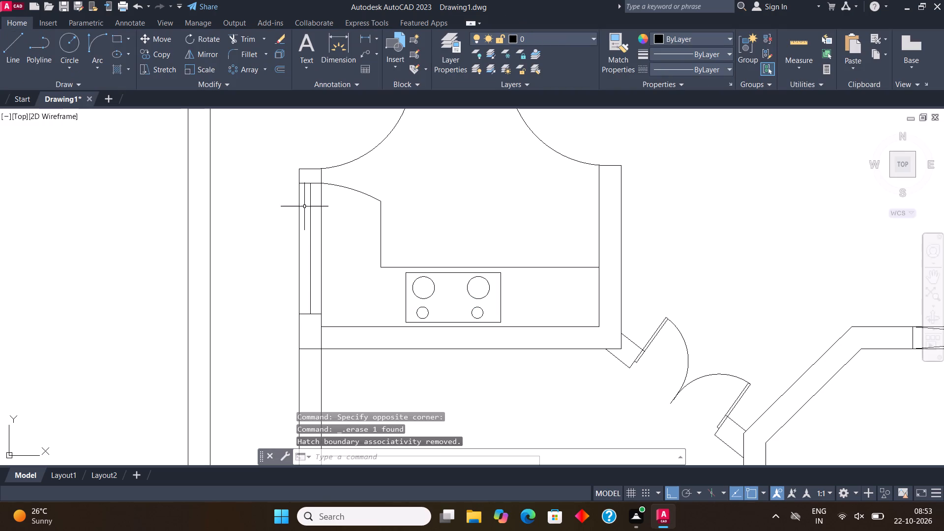
Apply an AR-SAND hatch inside the L-shaped kitchen counter, around the stove rectangle.
{"action": "key", "text": "h"}
{"action": "key", "text": "Return"}
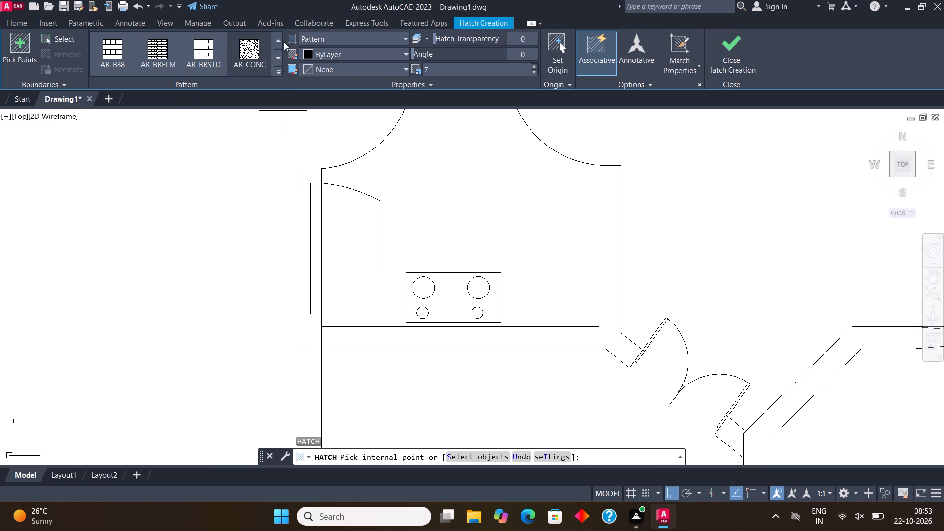
{"action": "left_click", "coordinate": [255, 54]}
{"action": "left_click", "coordinate": [275, 36]}
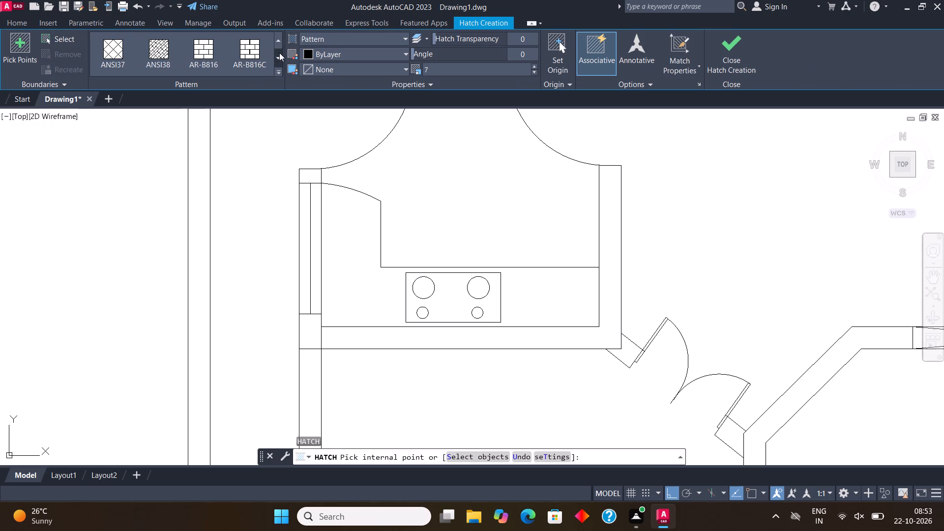
{"action": "left_click", "coordinate": [279, 53]}
{"action": "left_click", "coordinate": [279, 53]}
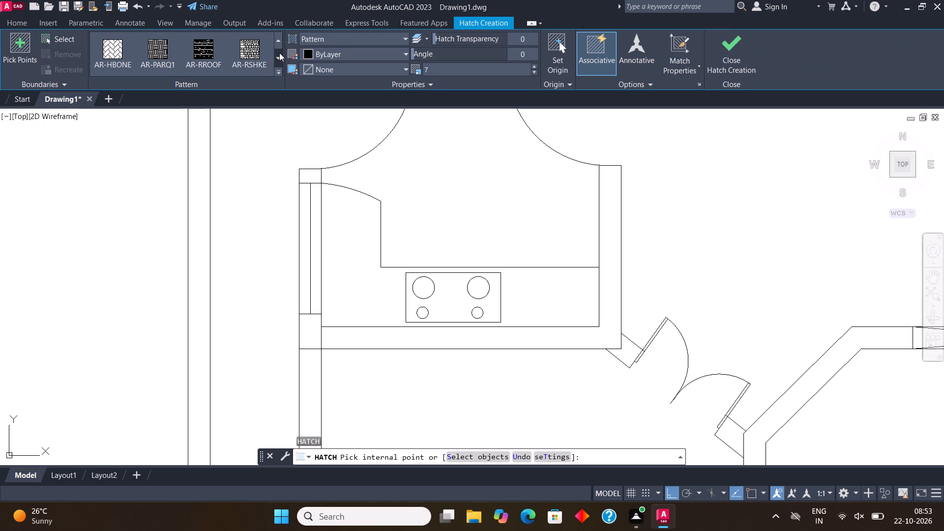
{"action": "left_click", "coordinate": [251, 51]}
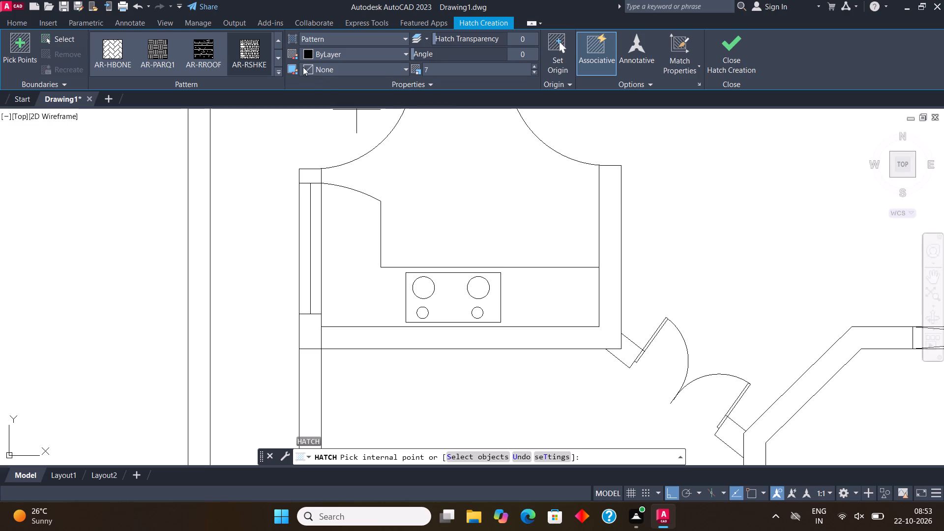
{"action": "left_click", "coordinate": [278, 55]}
{"action": "left_click", "coordinate": [278, 55]}
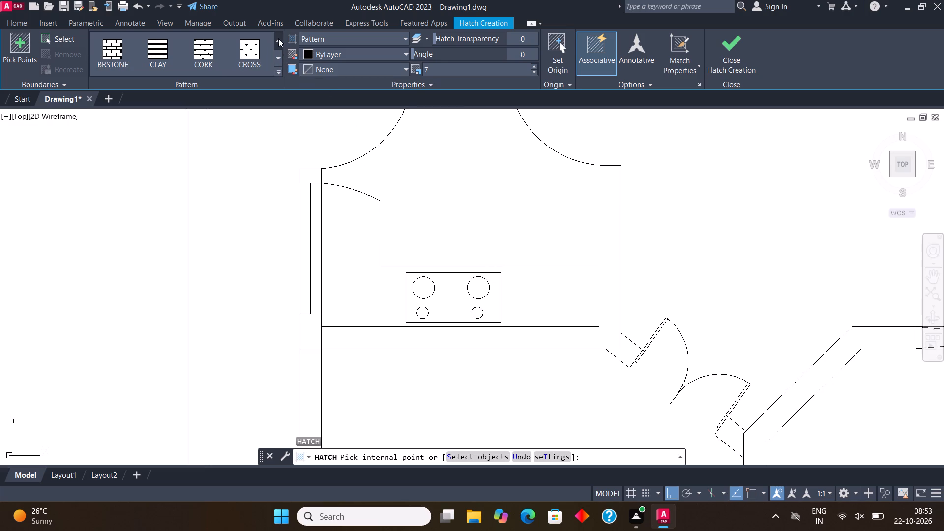
{"action": "left_click", "coordinate": [276, 40]}
{"action": "left_click", "coordinate": [118, 36]}
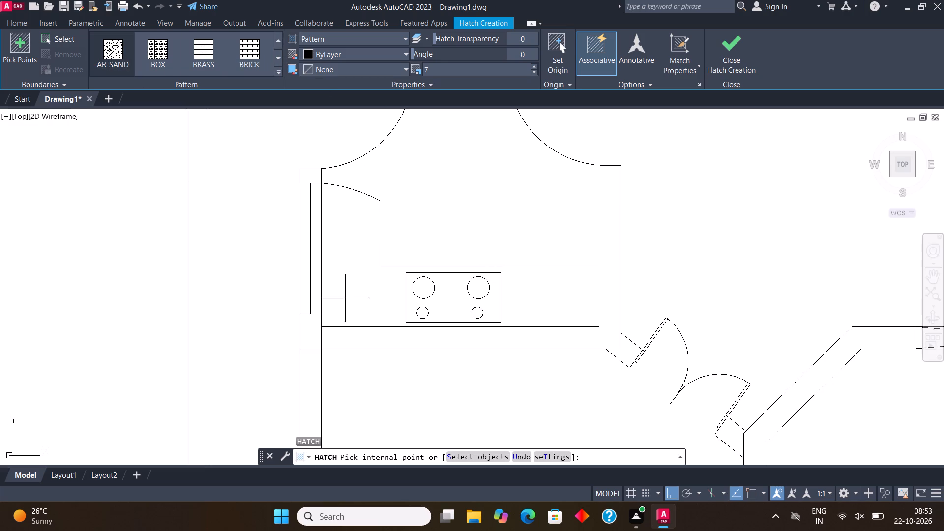
{"action": "left_click", "coordinate": [118, 54]}
{"action": "left_click", "coordinate": [367, 272]}
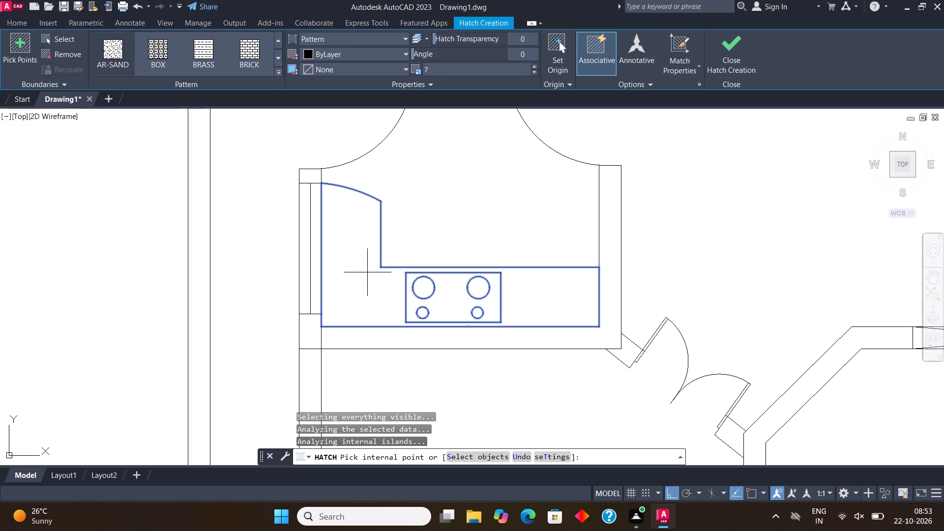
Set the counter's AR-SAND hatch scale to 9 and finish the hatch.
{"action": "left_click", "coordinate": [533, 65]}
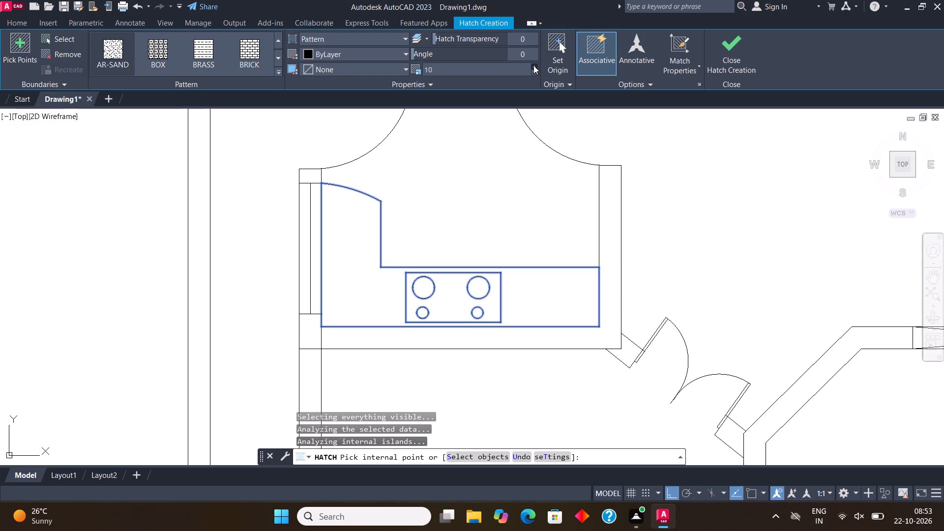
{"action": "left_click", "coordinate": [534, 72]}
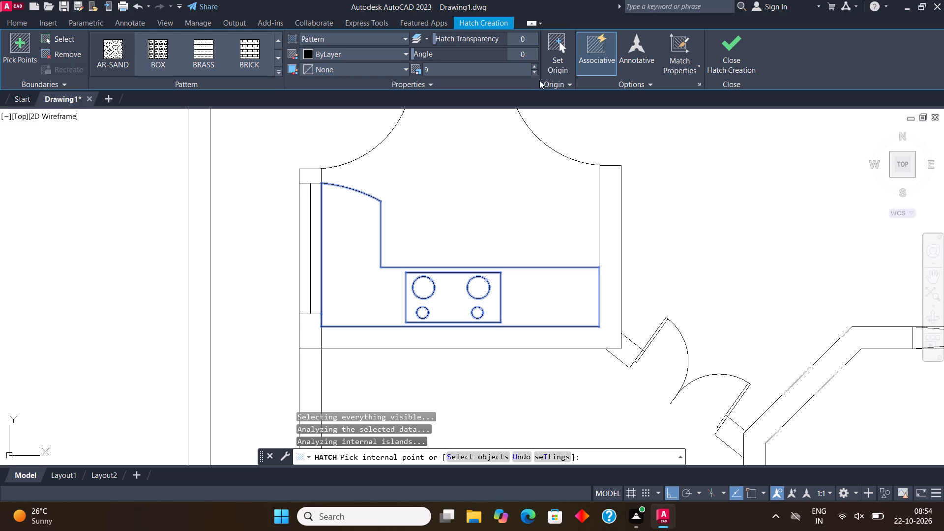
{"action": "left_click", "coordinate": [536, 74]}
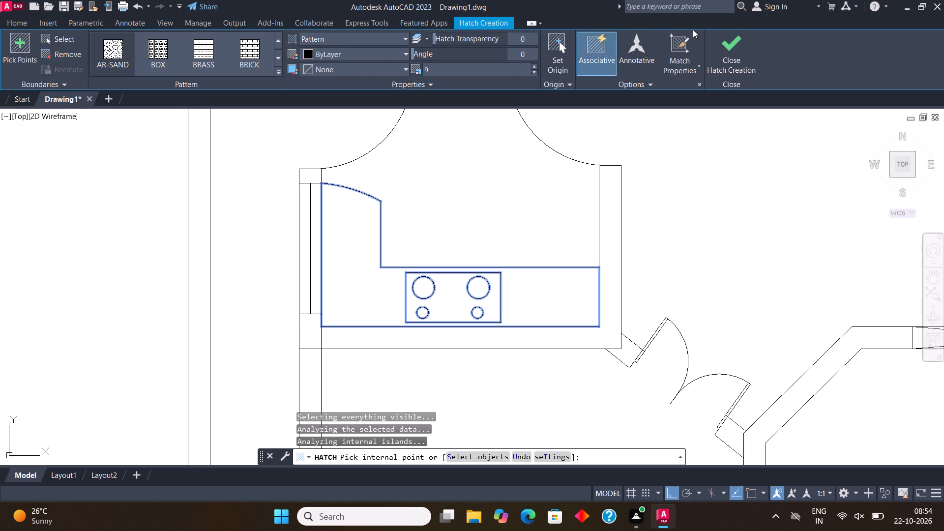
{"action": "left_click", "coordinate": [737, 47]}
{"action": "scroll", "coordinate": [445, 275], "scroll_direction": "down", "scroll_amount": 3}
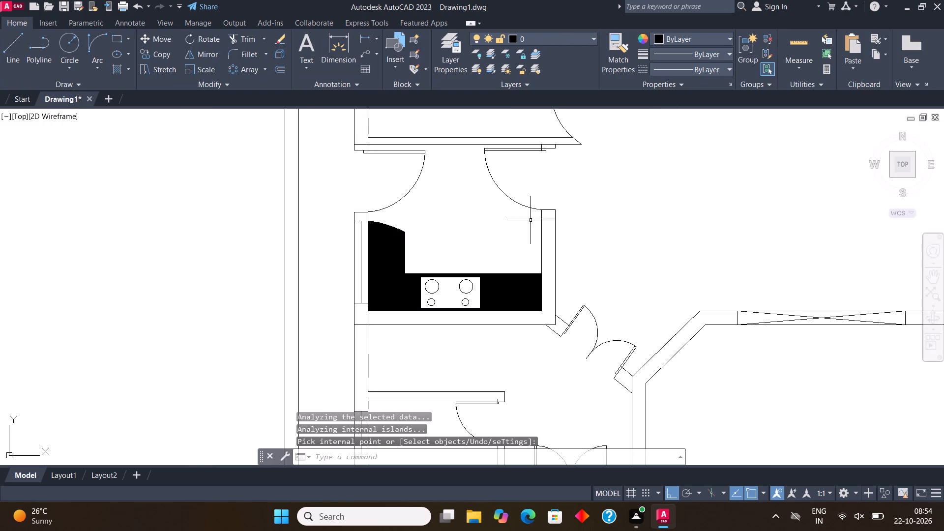
Erase the AR-SAND hatch from the kitchen counter.
{"action": "scroll", "coordinate": [486, 297], "scroll_direction": "up", "scroll_amount": 2}
{"action": "left_click", "coordinate": [530, 282]}
{"action": "key", "text": "Delete"}
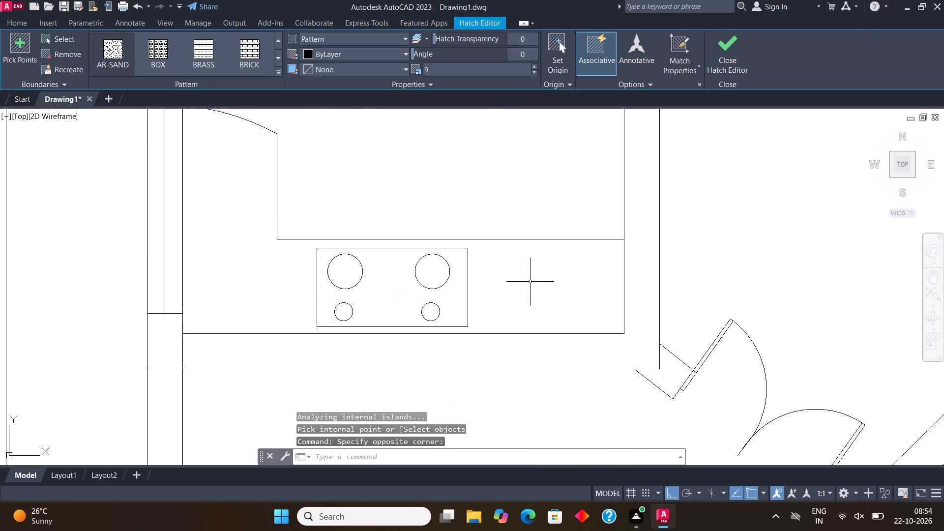
{"action": "scroll", "coordinate": [452, 281], "scroll_direction": "down", "scroll_amount": 4}
{"action": "scroll", "coordinate": [435, 335], "scroll_direction": "up", "scroll_amount": 2}
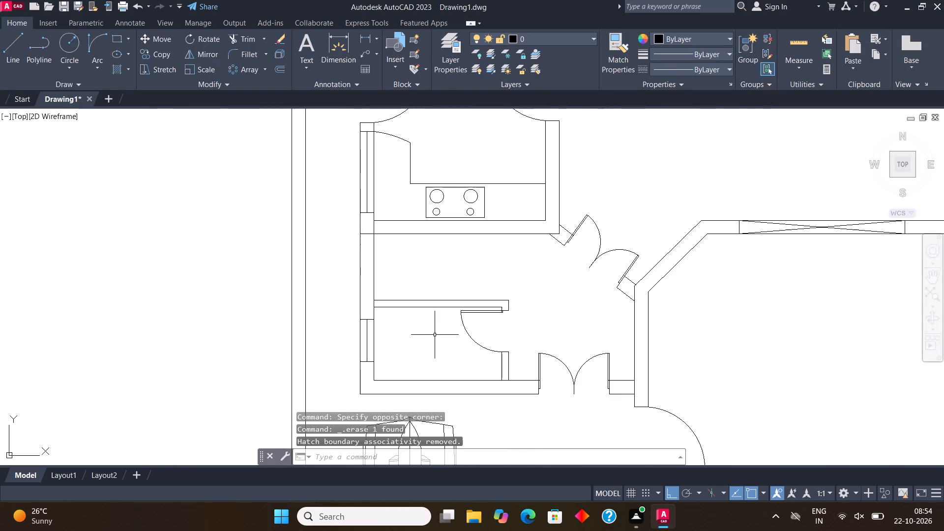
Draw a line along the outer wall's inner face, from the small room's partition up to the kitchen's lower wall.
{"action": "left_click", "coordinate": [12, 41]}
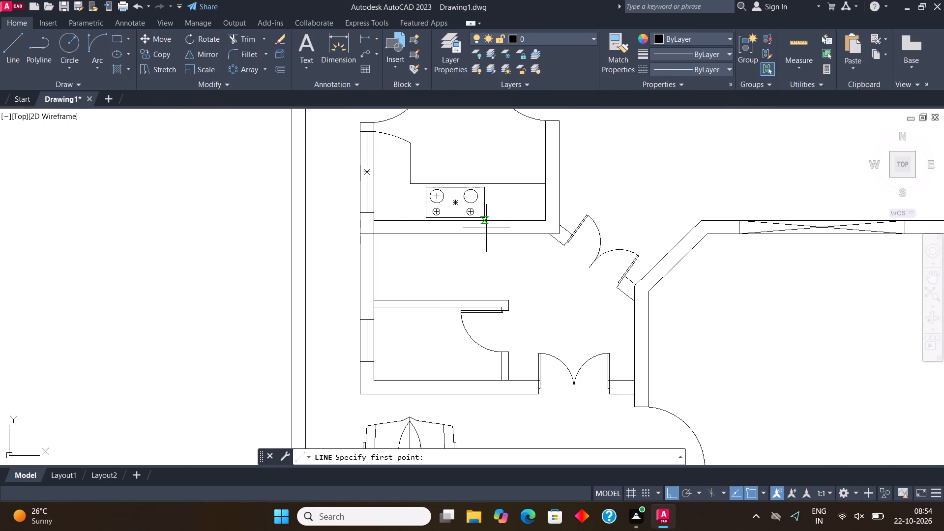
{"action": "scroll", "coordinate": [499, 283], "scroll_direction": "up", "scroll_amount": 1}
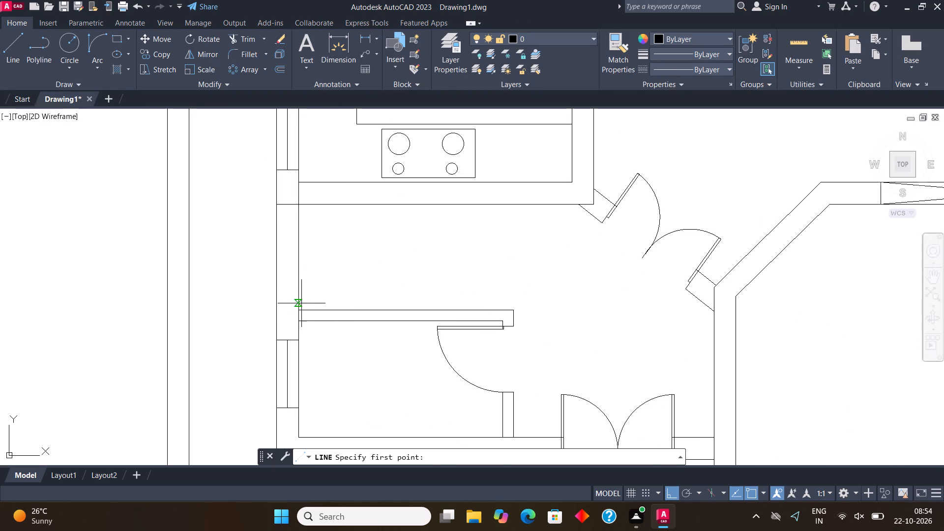
{"action": "left_click", "coordinate": [301, 311]}
{"action": "left_click", "coordinate": [299, 204]}
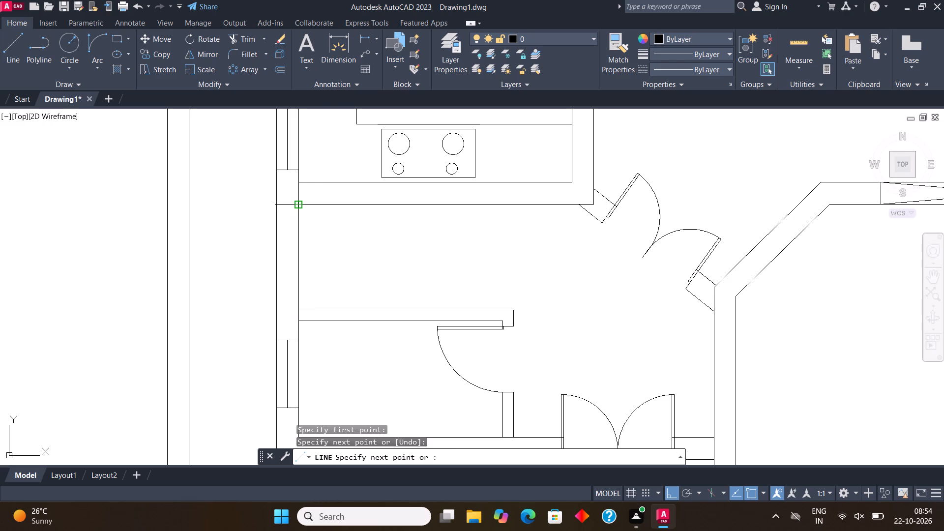
{"action": "key", "text": "Escape"}
Offset the wall-face line by 10" into the stair area repeatedly, making the first four tread lines.
{"action": "left_click", "coordinate": [299, 236]}
{"action": "left_click", "coordinate": [284, 66]}
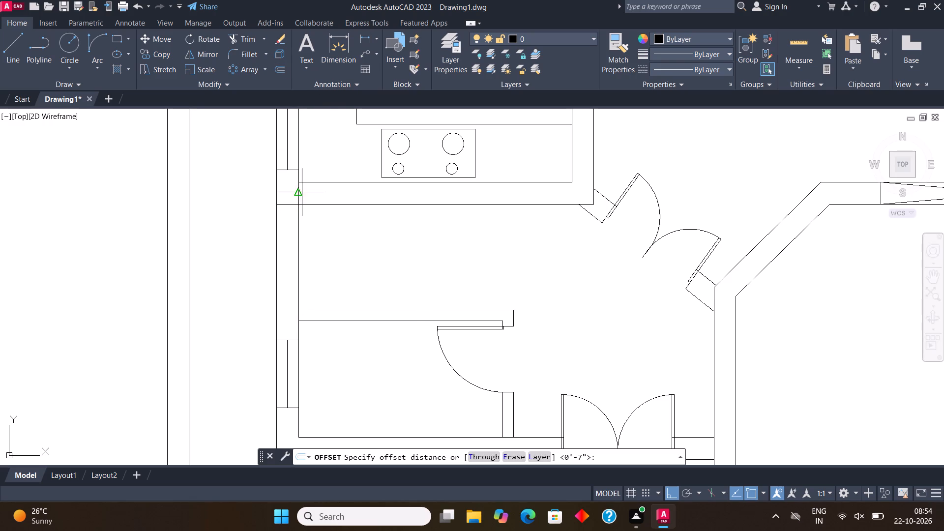
{"action": "left_click", "coordinate": [301, 250]}
{"action": "type", "text": "10\""}
{"action": "key", "text": "Return"}
{"action": "left_click", "coordinate": [427, 270]}
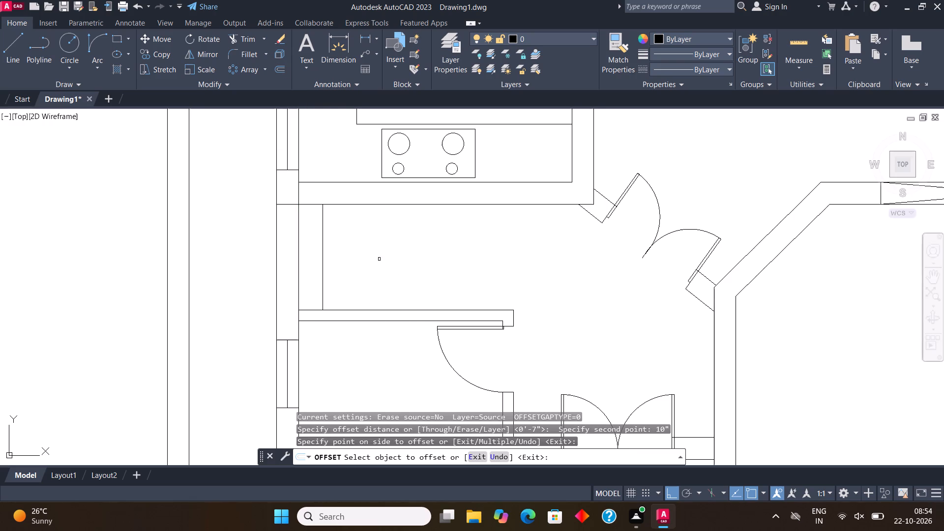
{"action": "left_click", "coordinate": [322, 239]}
{"action": "left_click_drag", "start_coordinate": [341, 246], "coordinate": [347, 246]}
{"action": "left_click", "coordinate": [346, 245]}
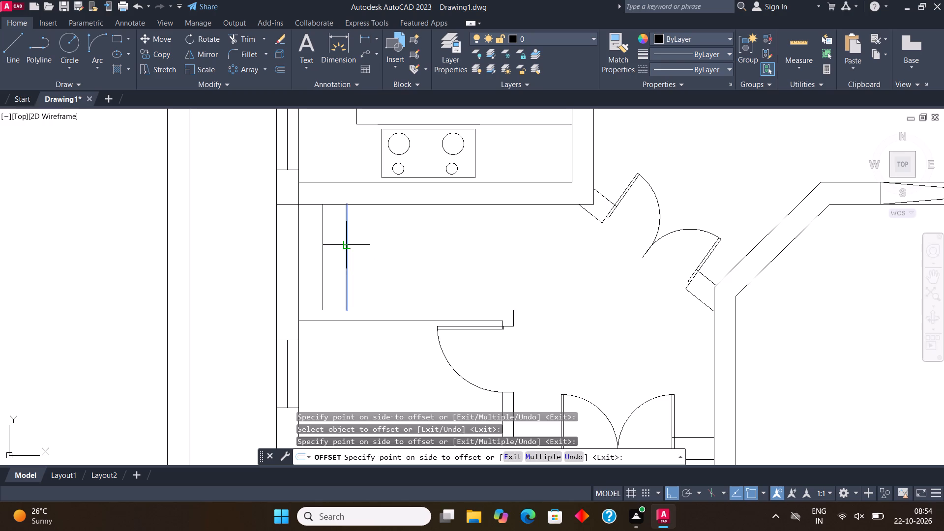
{"action": "left_click", "coordinate": [377, 247]}
{"action": "left_click", "coordinate": [373, 245]}
{"action": "left_click", "coordinate": [395, 256]}
Continue the 10" offsets away from the outer wall, adding six more stair tread lines.
{"action": "left_click", "coordinate": [395, 256]}
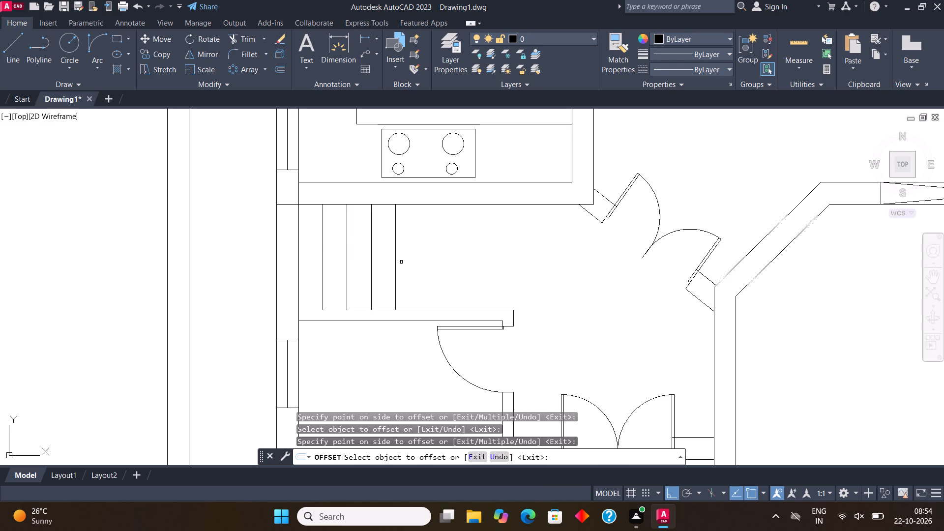
{"action": "left_click_drag", "start_coordinate": [395, 258], "coordinate": [399, 260]}
{"action": "left_click", "coordinate": [420, 276]}
{"action": "left_click", "coordinate": [422, 265]}
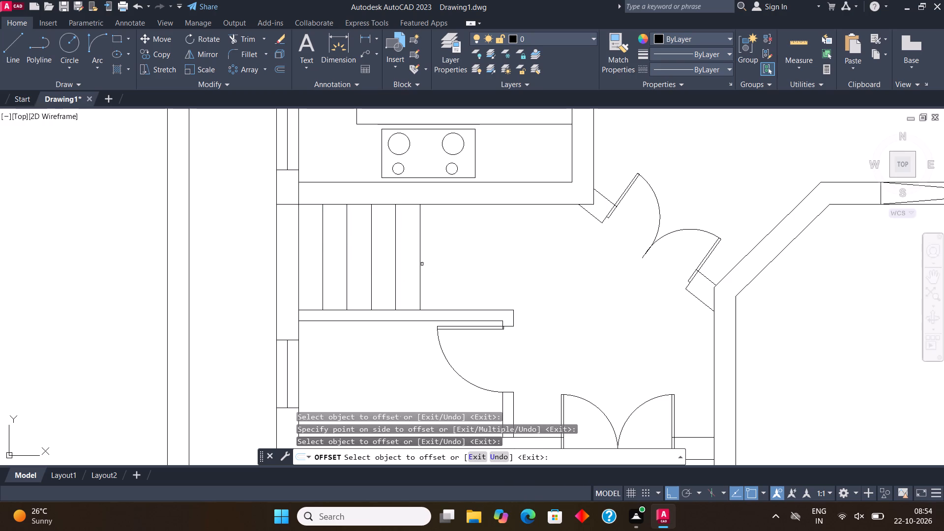
{"action": "left_click", "coordinate": [422, 264]}
{"action": "left_click", "coordinate": [420, 263]}
{"action": "left_click", "coordinate": [451, 265]}
{"action": "left_click", "coordinate": [444, 257]}
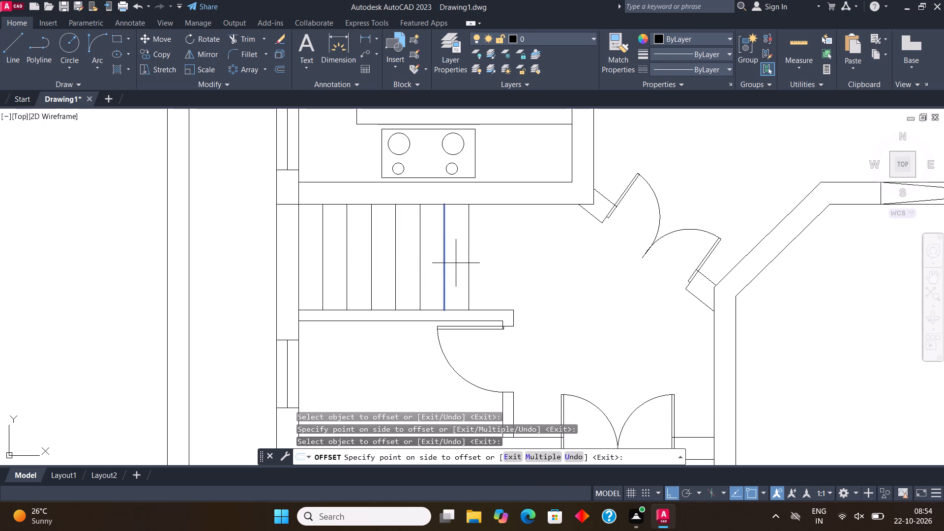
{"action": "left_click", "coordinate": [456, 263]}
{"action": "left_click", "coordinate": [468, 270]}
{"action": "left_click", "coordinate": [497, 284]}
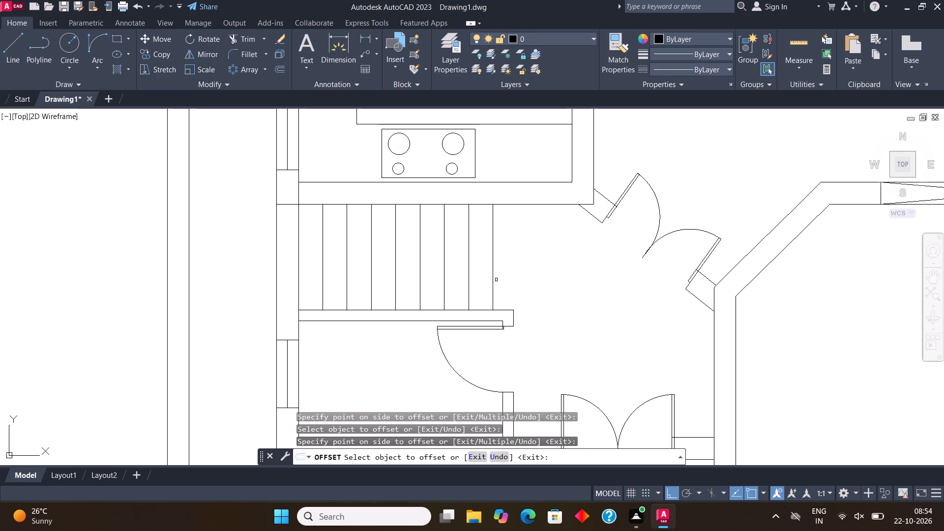
{"action": "left_click", "coordinate": [493, 274]}
{"action": "left_click", "coordinate": [524, 272]}
{"action": "left_click", "coordinate": [516, 282]}
{"action": "left_click", "coordinate": [545, 283]}
{"action": "key", "text": "Escape"}
Draw a line from the partition wall's end corner to the lower end of the last tread line.
{"action": "left_click", "coordinate": [10, 46]}
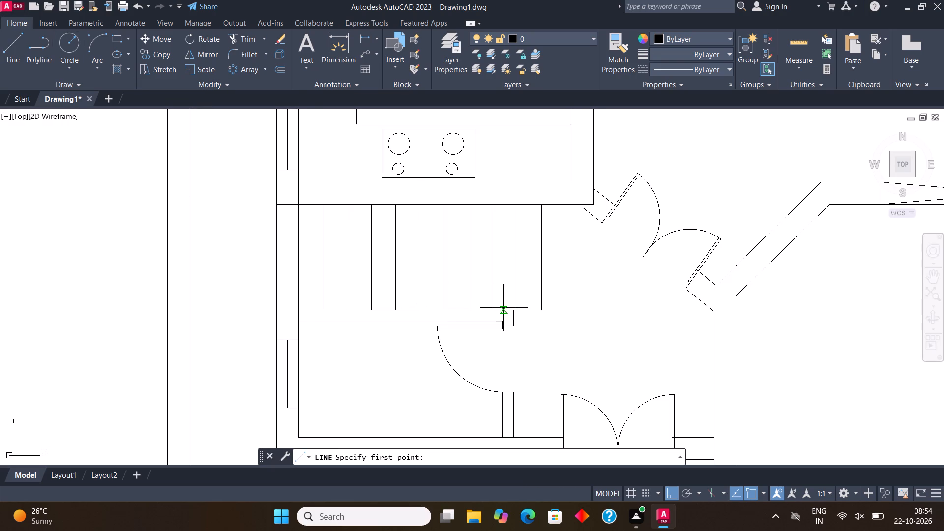
{"action": "left_click", "coordinate": [511, 312]}
{"action": "left_click", "coordinate": [544, 314]}
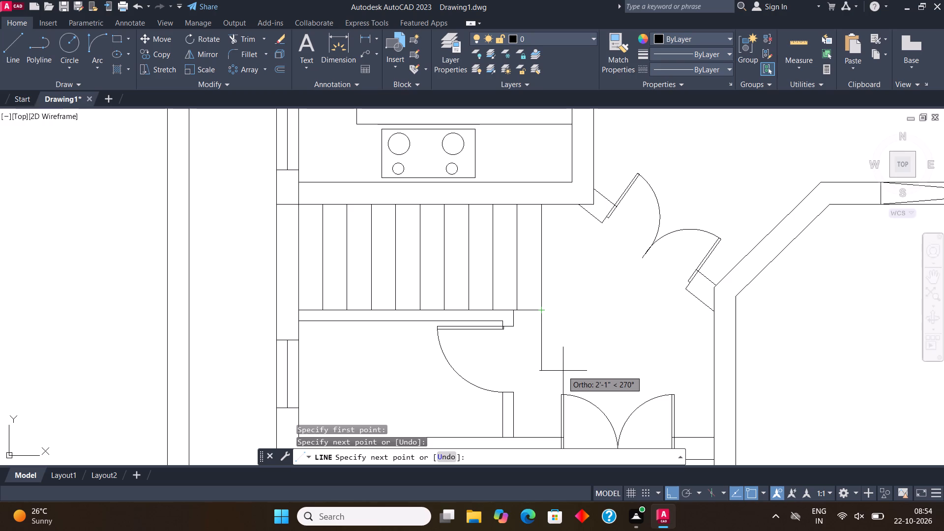
{"action": "key", "text": "Escape"}
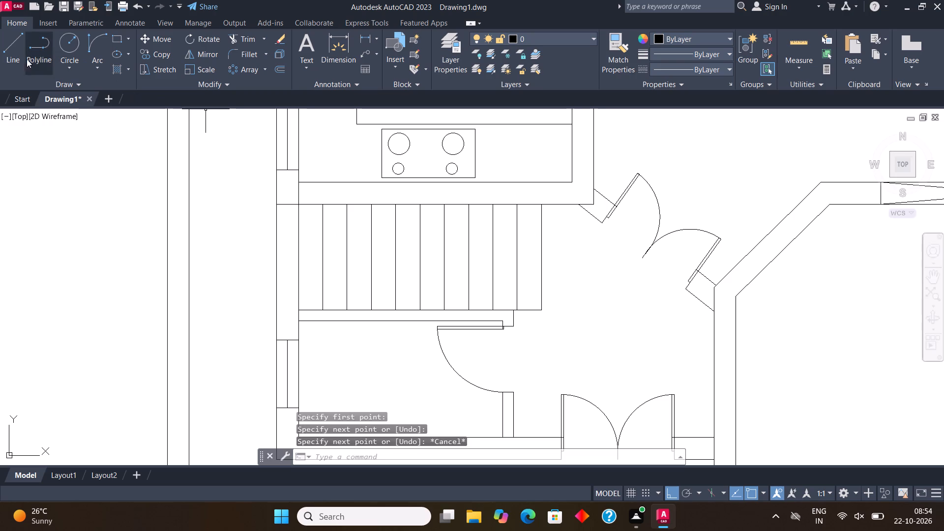
Draw the stair arrow's shaft from the eighth tread's midpoint to the fifth's, plus a short diagonal arrowhead stroke below it.
{"action": "left_click", "coordinate": [20, 54]}
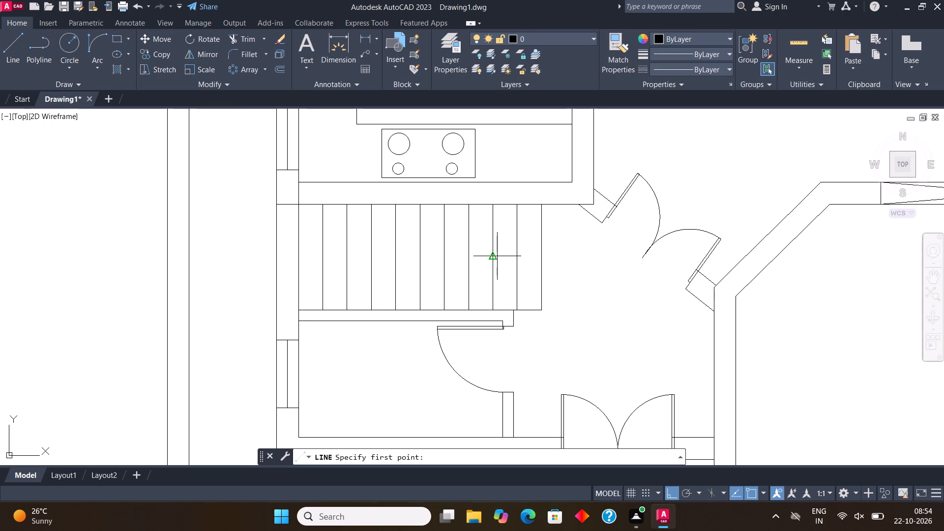
{"action": "left_click", "coordinate": [497, 257]}
{"action": "left_click", "coordinate": [422, 258]}
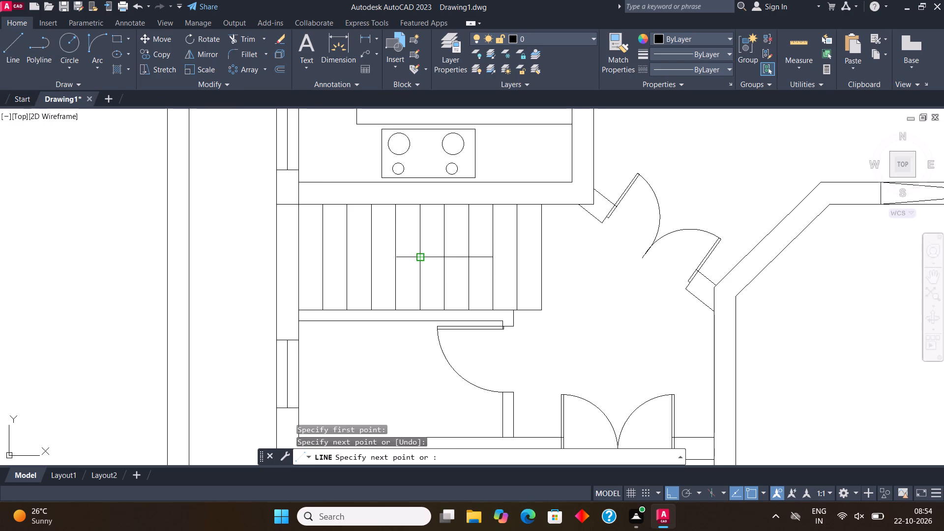
{"action": "left_click", "coordinate": [444, 273]}
{"action": "key", "text": "Escape"}
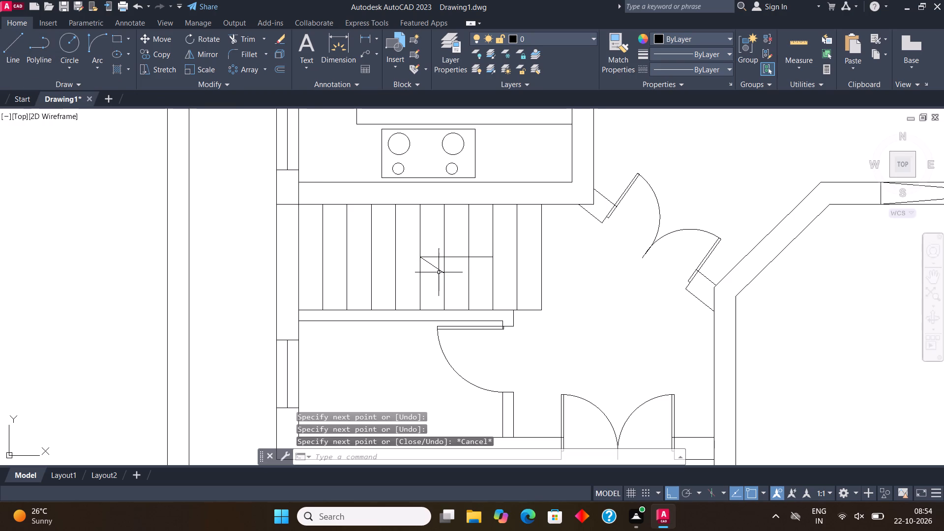
Mirror the arrowhead stroke about the arrow's shaft, keeping the source line.
{"action": "left_click", "coordinate": [433, 269]}
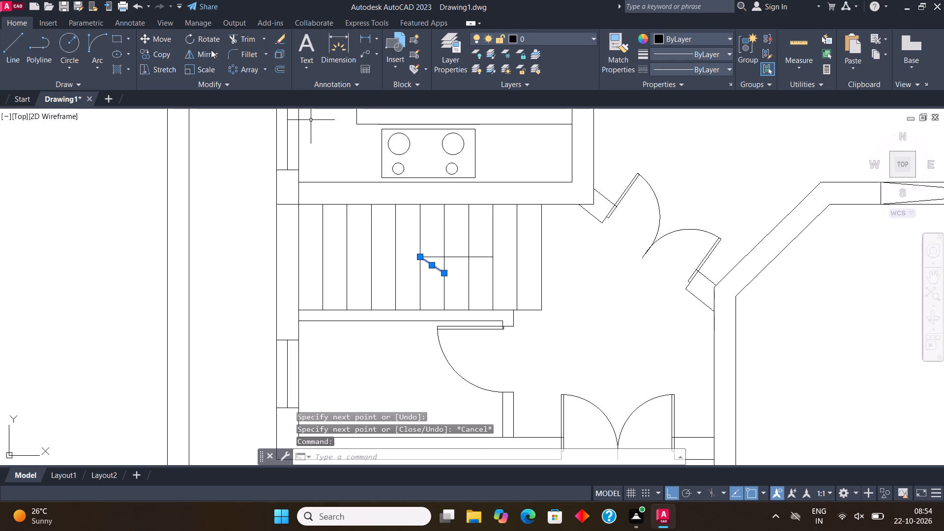
{"action": "left_click", "coordinate": [211, 50]}
{"action": "left_click", "coordinate": [420, 256]}
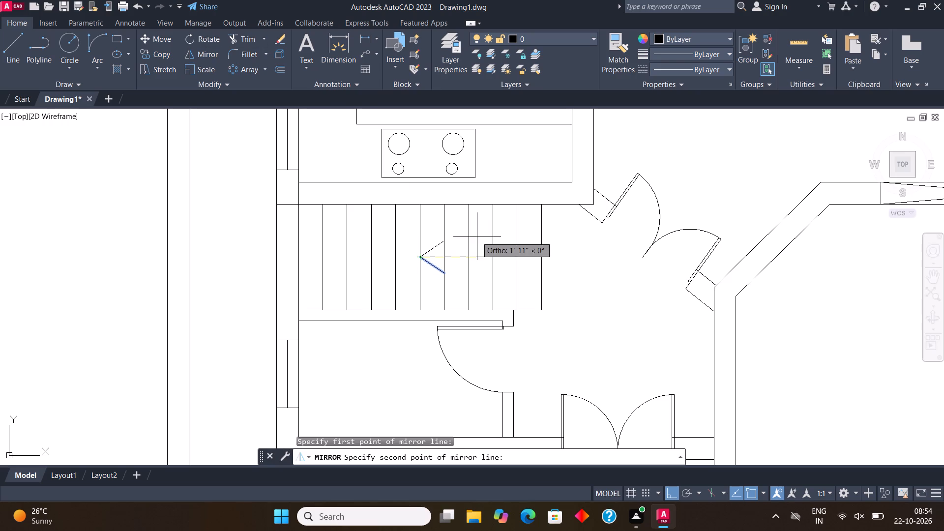
{"action": "left_click", "coordinate": [573, 261]}
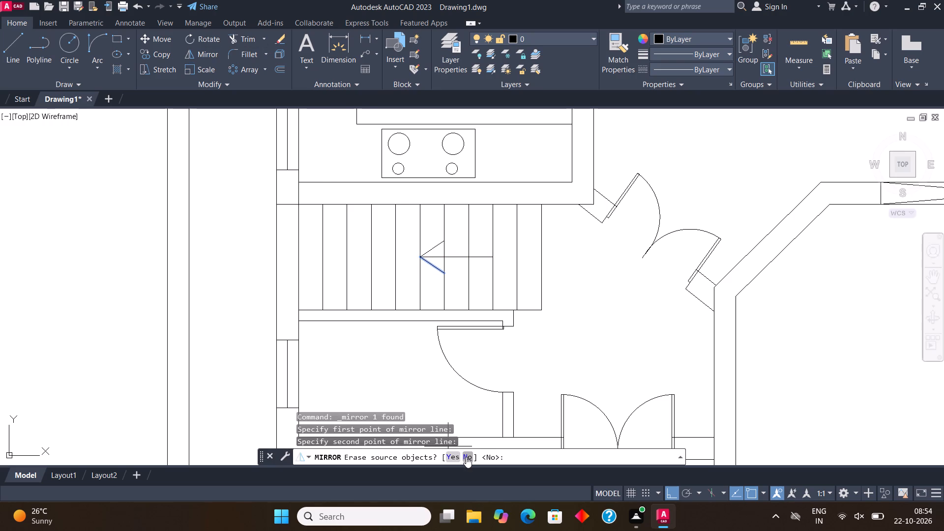
{"action": "left_click", "coordinate": [469, 455]}
Copy the right-facing spare toilet into the small bathroom below the staircase, with its tank against the window wall.
{"action": "scroll", "coordinate": [465, 374], "scroll_direction": "down", "scroll_amount": 1}
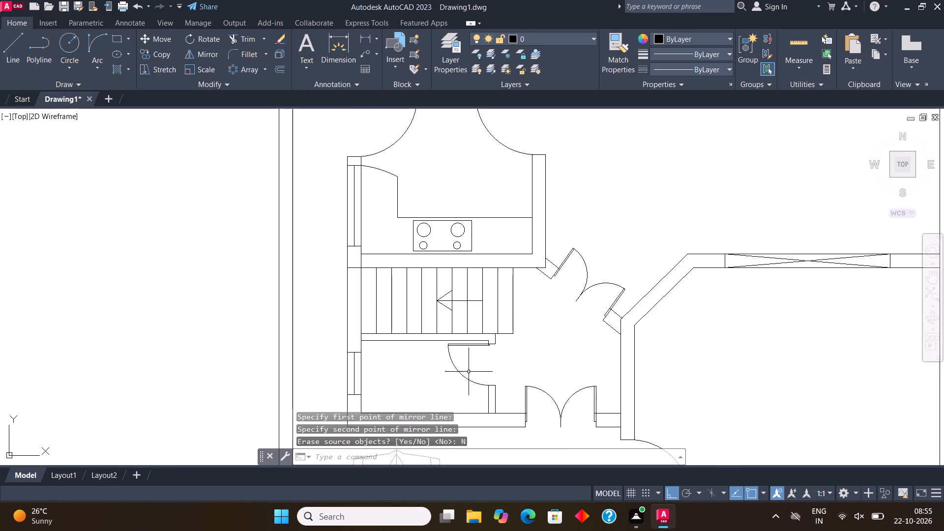
{"action": "middle_click_drag", "start_coordinate": [454, 366], "coordinate": [404, 262]}
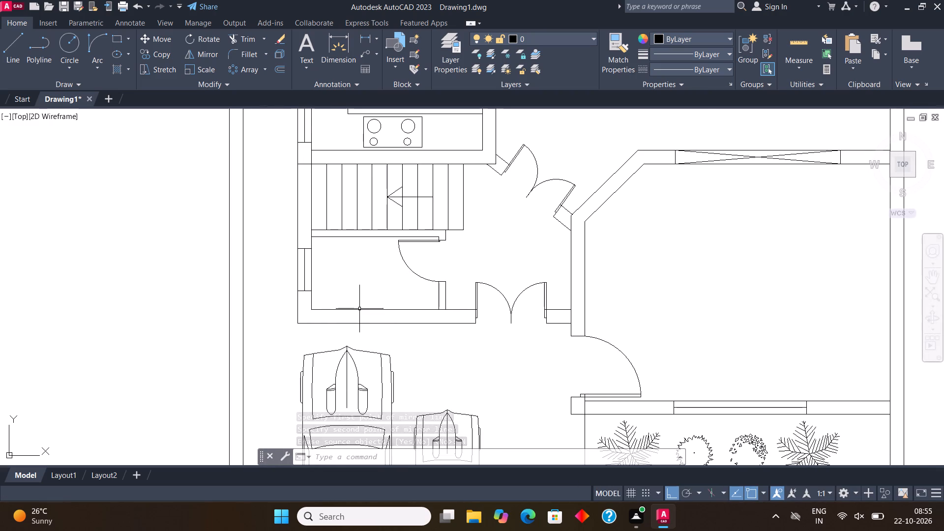
{"action": "scroll", "coordinate": [358, 313], "scroll_direction": "down", "scroll_amount": 4}
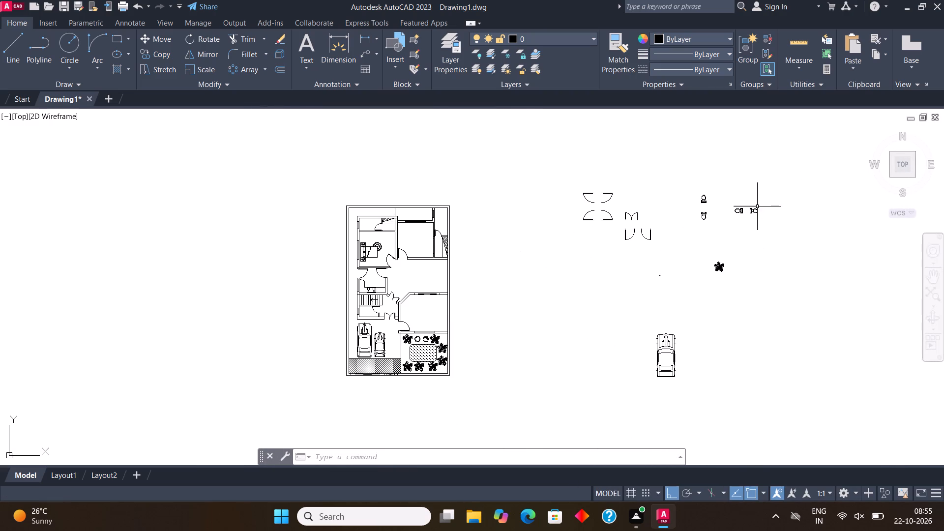
{"action": "scroll", "coordinate": [756, 210], "scroll_direction": "up", "scroll_amount": 4}
{"action": "left_click_drag", "start_coordinate": [708, 169], "coordinate": [707, 174]}
{"action": "left_click", "coordinate": [673, 244]}
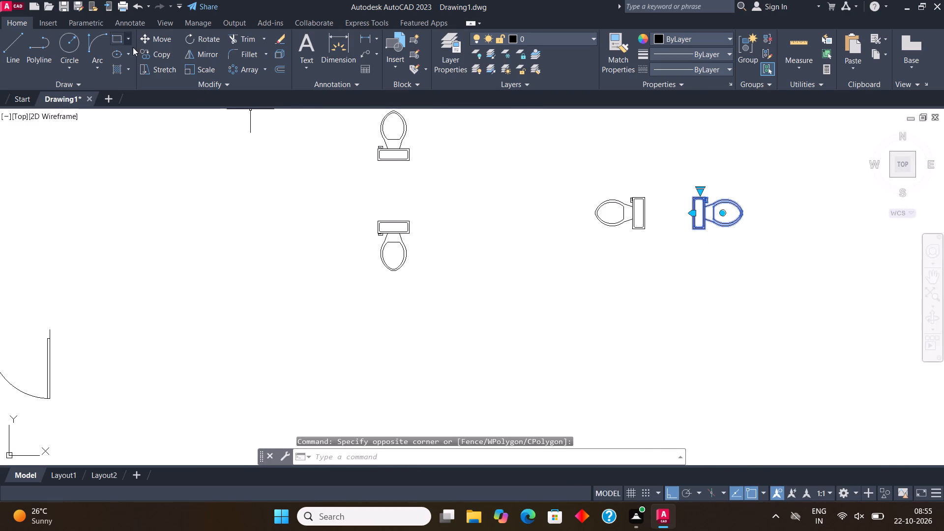
{"action": "left_click", "coordinate": [161, 57]}
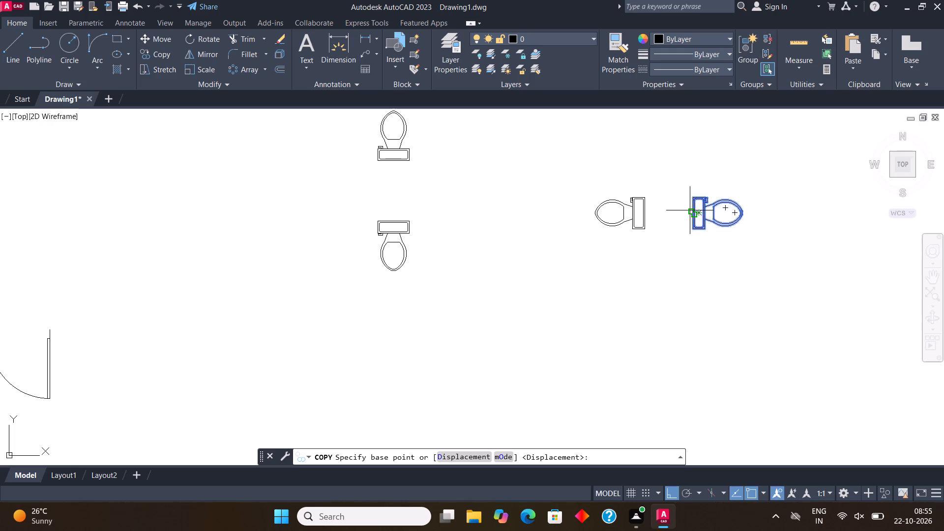
{"action": "scroll", "coordinate": [690, 210], "scroll_direction": "up", "scroll_amount": 4}
{"action": "left_click", "coordinate": [690, 226]}
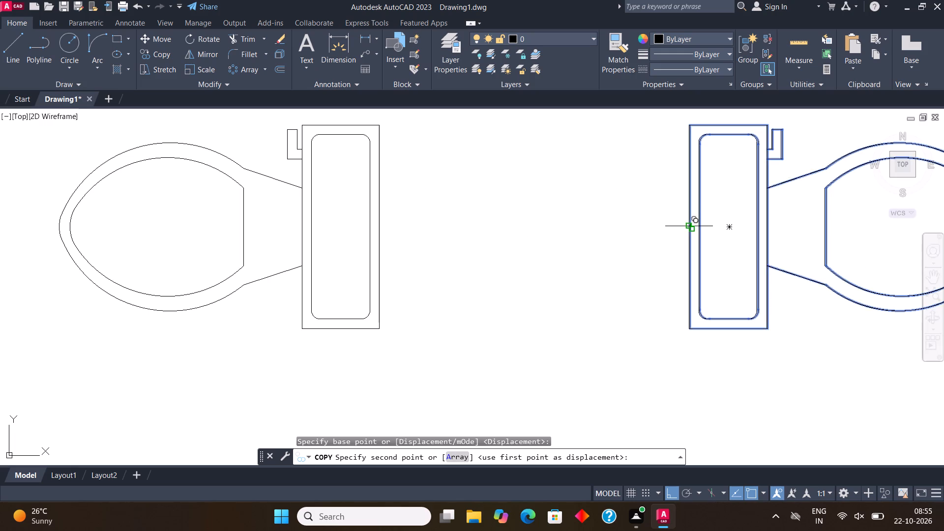
{"action": "scroll", "coordinate": [555, 256], "scroll_direction": "down", "scroll_amount": 6}
{"action": "key", "text": "F8"}
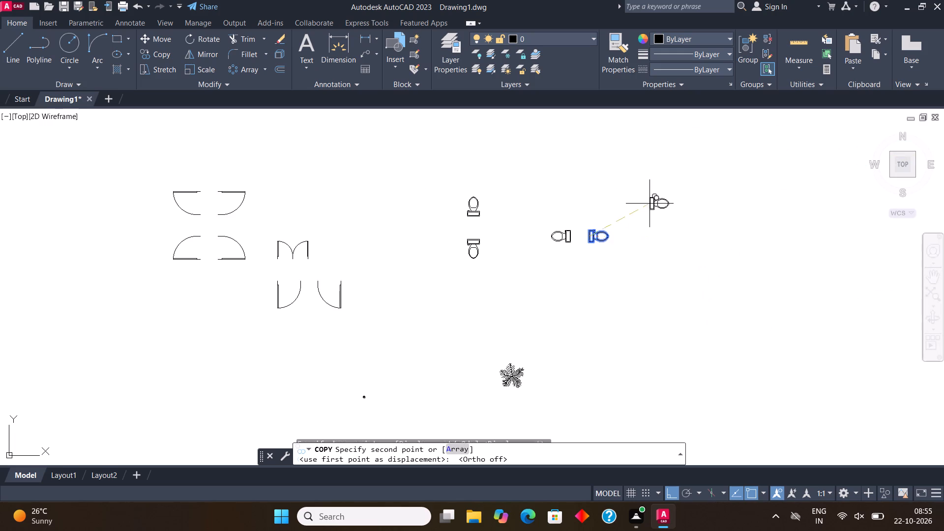
{"action": "scroll", "coordinate": [649, 204], "scroll_direction": "down", "scroll_amount": 2}
{"action": "middle_click_drag", "start_coordinate": [227, 338], "coordinate": [349, 316]}
{"action": "scroll", "coordinate": [353, 295], "scroll_direction": "up", "scroll_amount": 5}
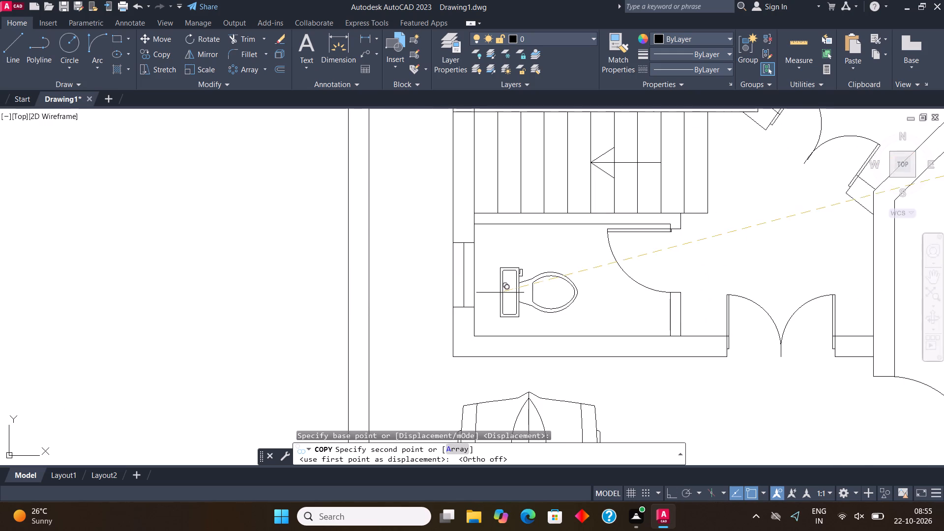
{"action": "scroll", "coordinate": [497, 282], "scroll_direction": "up", "scroll_amount": 2}
{"action": "left_click", "coordinate": [440, 271]}
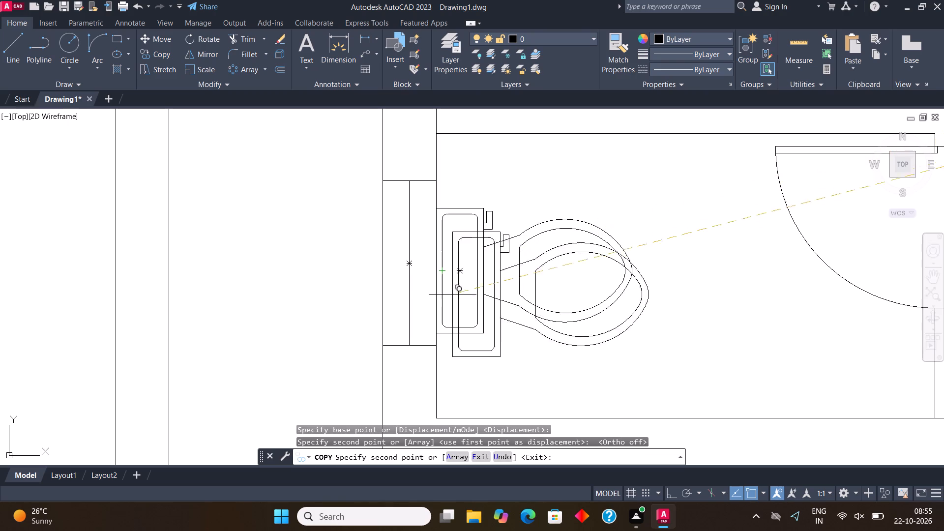
Place two more copies of the toilet against the window walls of the upper-left and upper-right bathrooms.
{"action": "scroll", "coordinate": [510, 352], "scroll_direction": "down", "scroll_amount": 5}
{"action": "middle_click_drag", "start_coordinate": [496, 195], "coordinate": [504, 287]}
{"action": "scroll", "coordinate": [512, 196], "scroll_direction": "up", "scroll_amount": 3}
{"action": "left_click", "coordinate": [500, 320]}
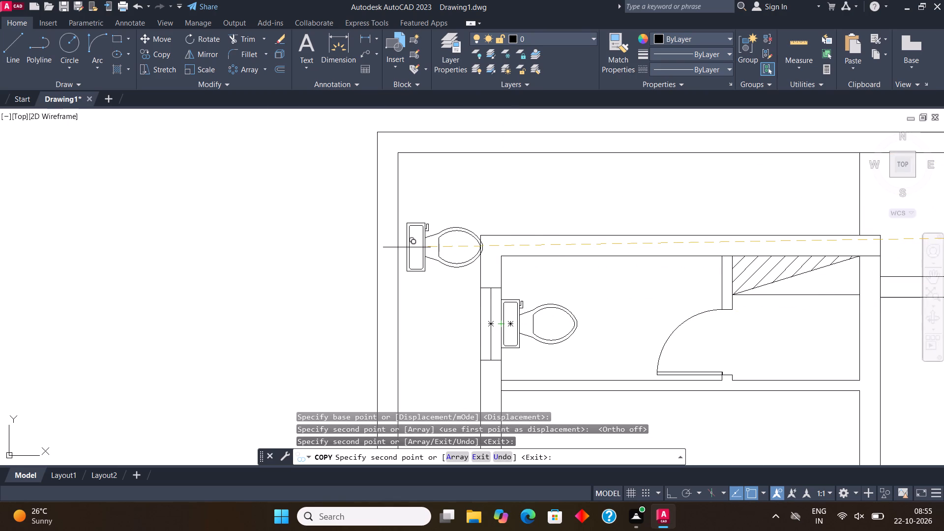
{"action": "scroll", "coordinate": [407, 247], "scroll_direction": "down", "scroll_amount": 5}
{"action": "scroll", "coordinate": [466, 252], "scroll_direction": "up", "scroll_amount": 5}
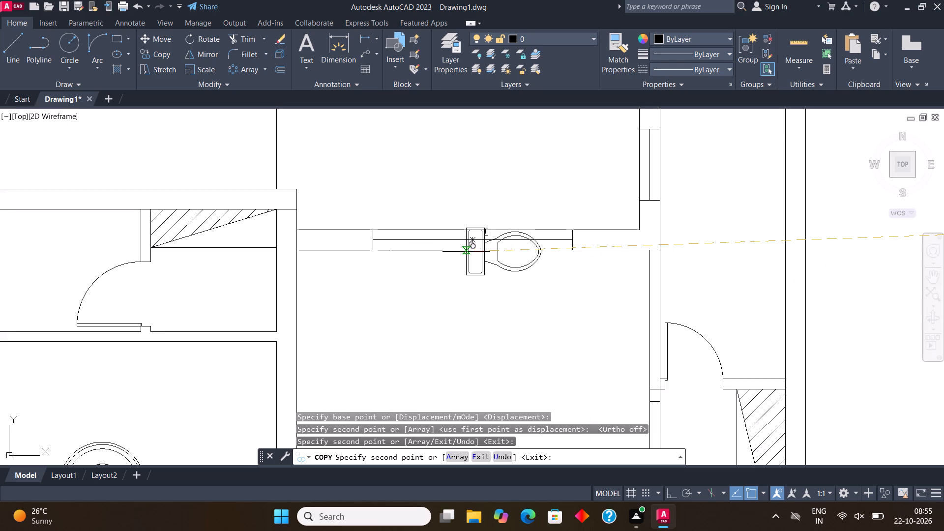
{"action": "scroll", "coordinate": [466, 252], "scroll_direction": "down", "scroll_amount": 3}
{"action": "scroll", "coordinate": [514, 229], "scroll_direction": "up", "scroll_amount": 3}
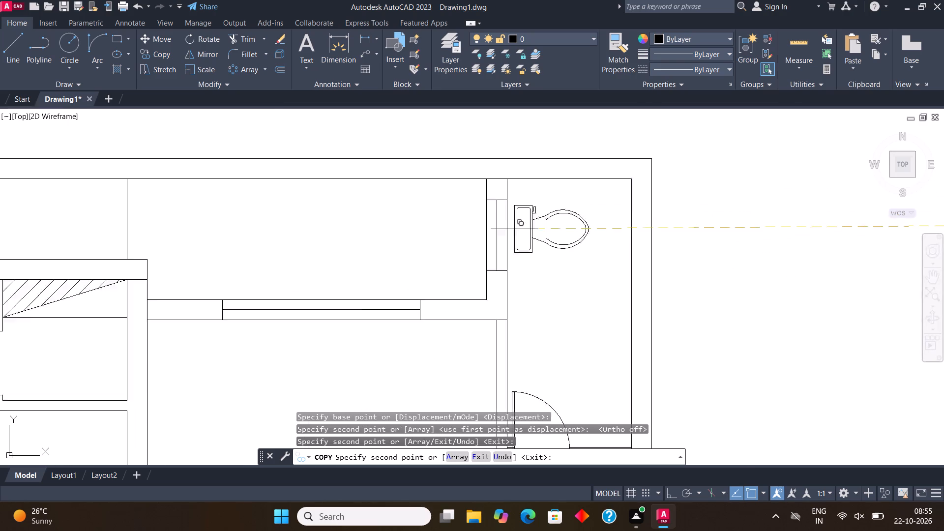
{"action": "scroll", "coordinate": [514, 228], "scroll_direction": "up", "scroll_amount": 1}
{"action": "left_click", "coordinate": [503, 211]}
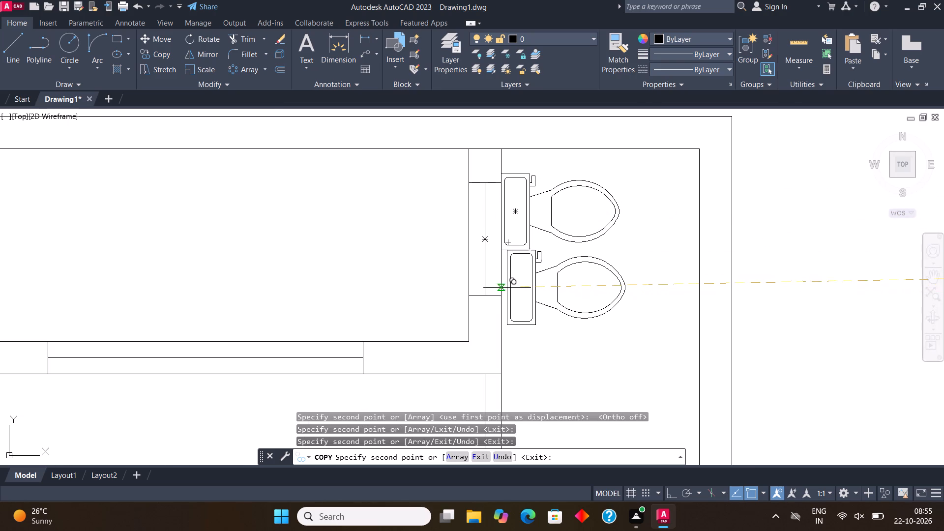
{"action": "scroll", "coordinate": [507, 289], "scroll_direction": "down", "scroll_amount": 3}
{"action": "key", "text": "Escape"}
Draw a tall rectangle for a sofa near the right outer wall of the central hall.
{"action": "middle_click_drag", "start_coordinate": [508, 314], "coordinate": [503, 259]}
{"action": "middle_click_drag", "start_coordinate": [505, 323], "coordinate": [500, 262]}
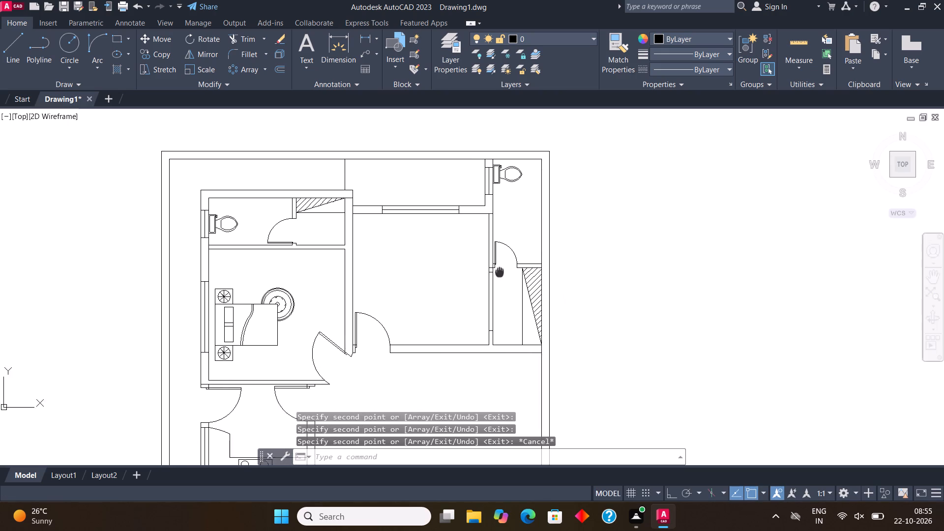
{"action": "middle_click_drag", "start_coordinate": [500, 262], "coordinate": [501, 216]}
{"action": "scroll", "coordinate": [501, 230], "scroll_direction": "down", "scroll_amount": 3}
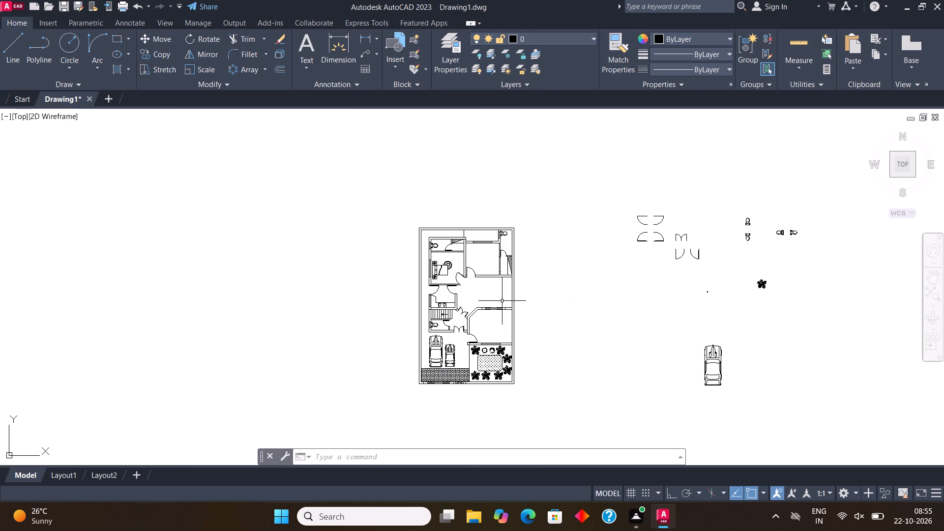
{"action": "scroll", "coordinate": [490, 291], "scroll_direction": "up", "scroll_amount": 3}
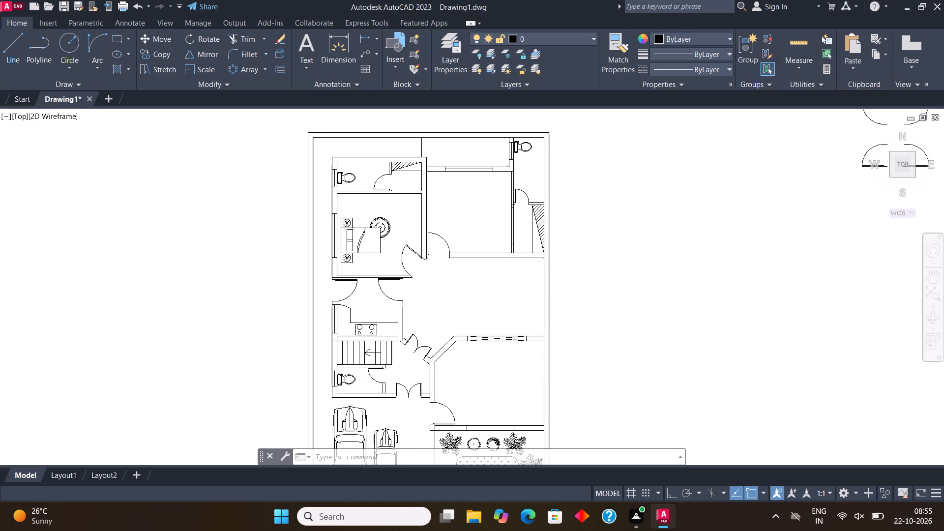
{"action": "scroll", "coordinate": [541, 278], "scroll_direction": "up", "scroll_amount": 1}
{"action": "middle_click_drag", "start_coordinate": [537, 276], "coordinate": [511, 281]}
{"action": "scroll", "coordinate": [511, 281], "scroll_direction": "up", "scroll_amount": 1}
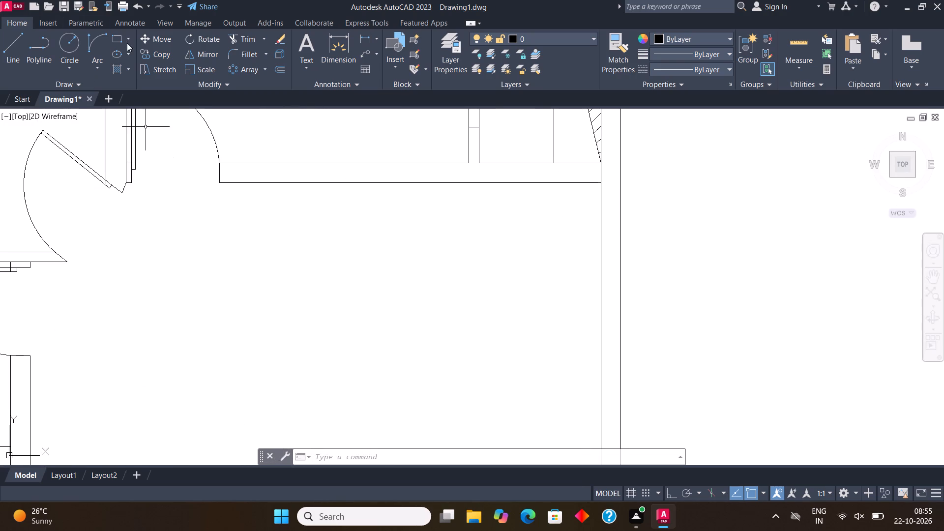
{"action": "left_click", "coordinate": [118, 36]}
{"action": "scroll", "coordinate": [463, 190], "scroll_direction": "down", "scroll_amount": 1}
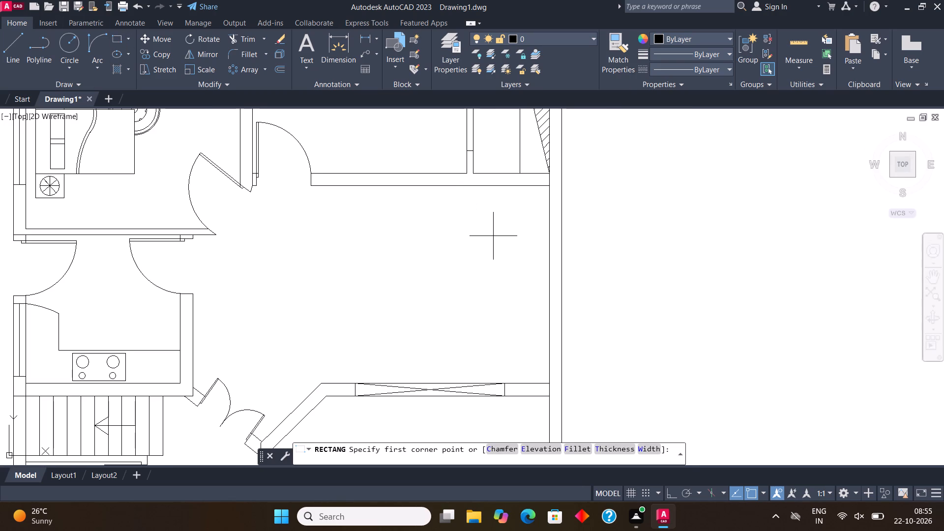
{"action": "left_click", "coordinate": [520, 228]}
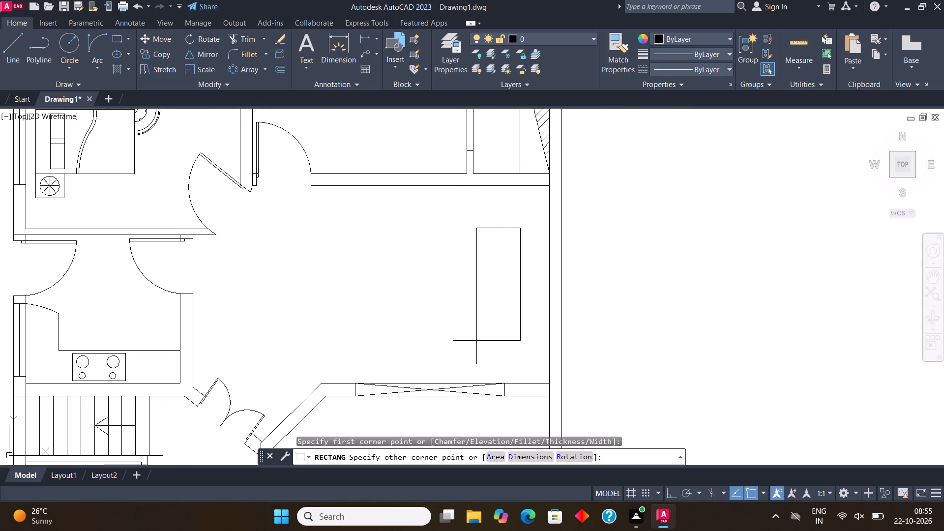
{"action": "left_click", "coordinate": [476, 347]}
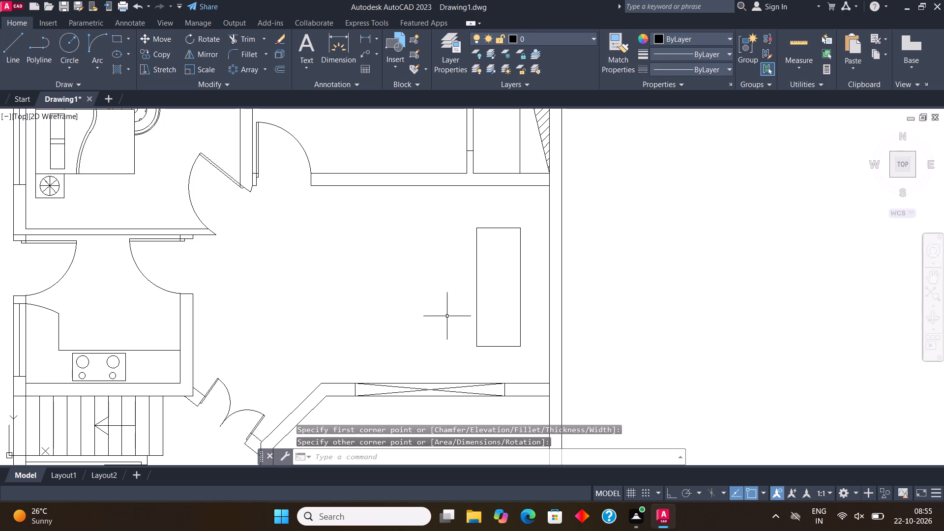
Draw connected straight lines just inside the sofa rectangle's lower, right and upper edges to outline the armrests and backrest.
{"action": "left_click", "coordinate": [11, 47]}
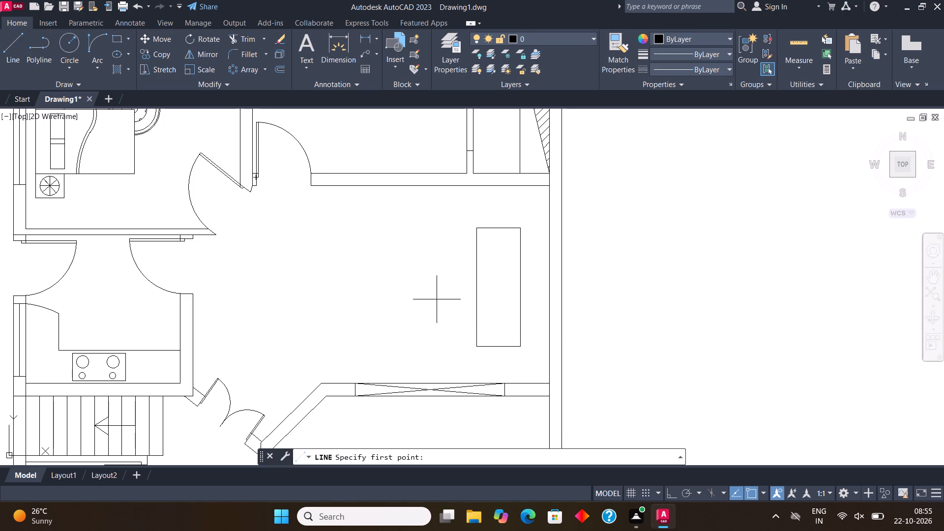
{"action": "scroll", "coordinate": [473, 349], "scroll_direction": "up", "scroll_amount": 2}
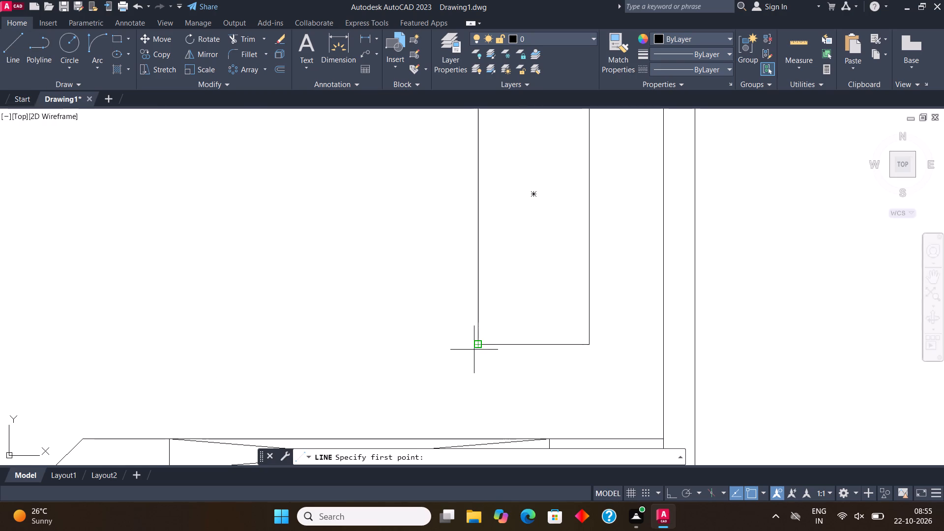
{"action": "left_click", "coordinate": [477, 334]}
{"action": "left_click", "coordinate": [570, 332]}
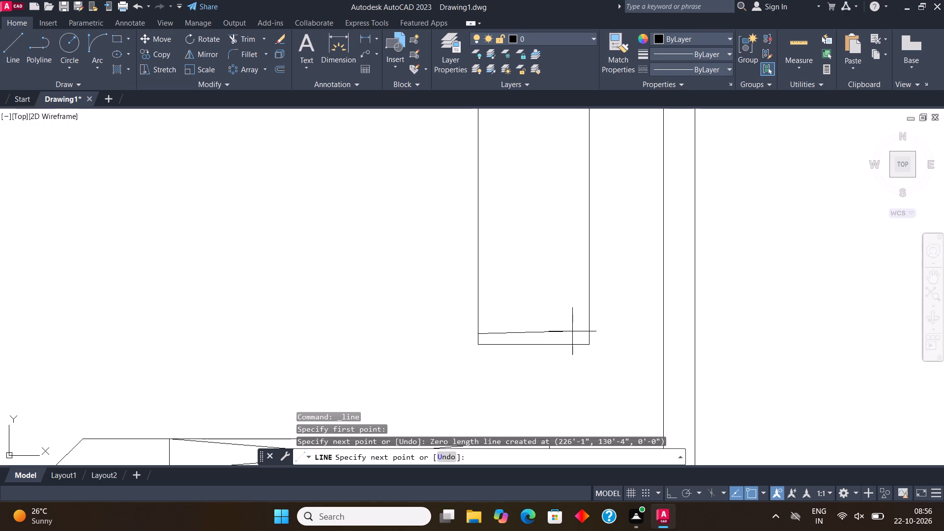
{"action": "key", "text": "F8"}
{"action": "left_click", "coordinate": [576, 333]}
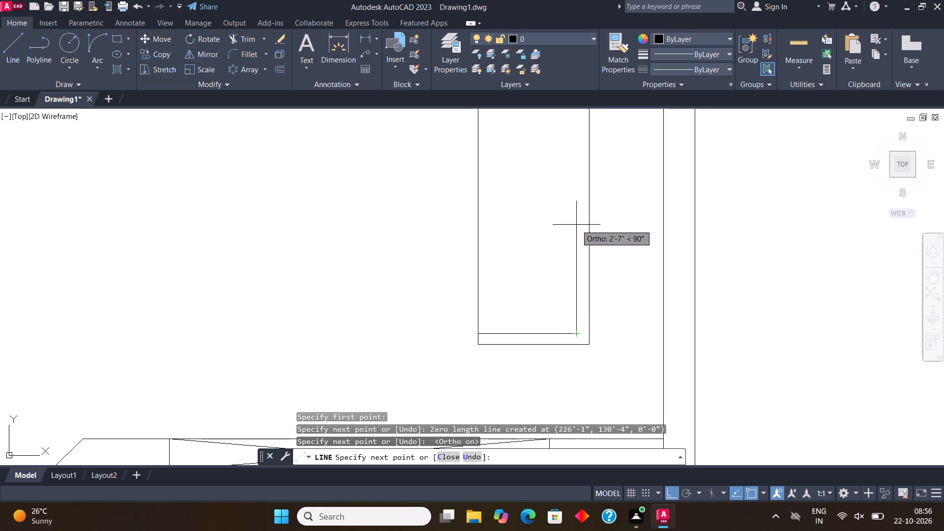
{"action": "middle_click_drag", "start_coordinate": [580, 238], "coordinate": [584, 392]}
{"action": "scroll", "coordinate": [580, 363], "scroll_direction": "down", "scroll_amount": 1}
{"action": "scroll", "coordinate": [575, 250], "scroll_direction": "up", "scroll_amount": 2}
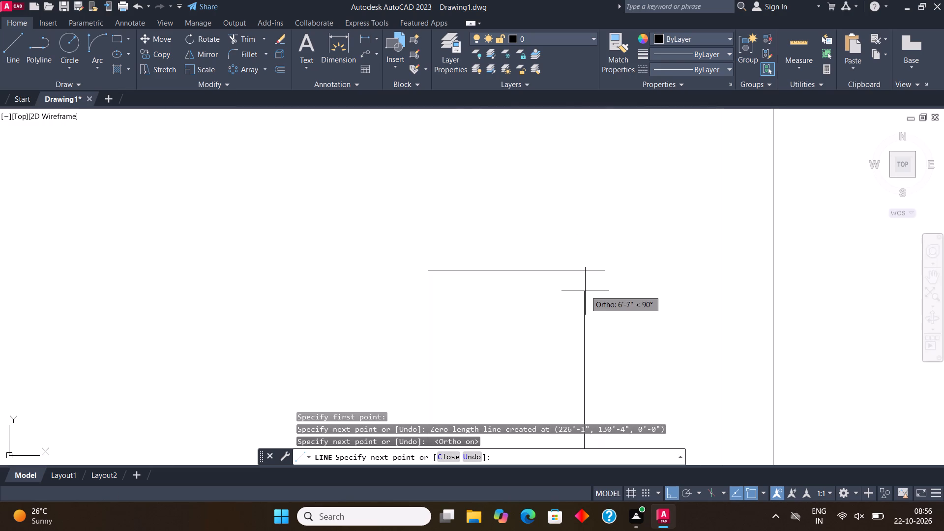
{"action": "left_click", "coordinate": [584, 285]}
{"action": "left_click", "coordinate": [426, 284]}
{"action": "scroll", "coordinate": [482, 196], "scroll_direction": "down", "scroll_amount": 2}
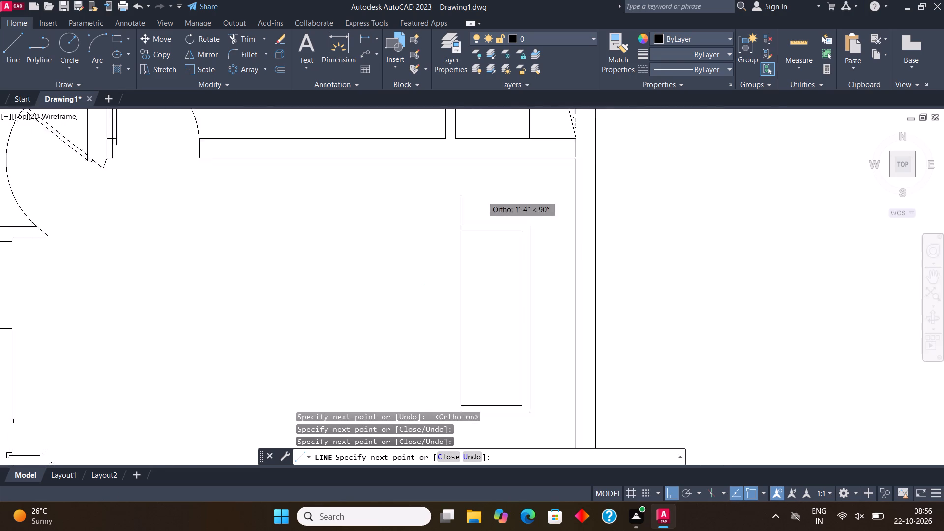
{"action": "scroll", "coordinate": [482, 196], "scroll_direction": "down", "scroll_amount": 2}
{"action": "scroll", "coordinate": [495, 227], "scroll_direction": "up", "scroll_amount": 3}
{"action": "key", "text": "Escape"}
Draw a horizontal seat divider in the sofa's lower half, from its front edge to the inner backrest line.
{"action": "scroll", "coordinate": [494, 227], "scroll_direction": "down", "scroll_amount": 1}
{"action": "left_click", "coordinate": [8, 38]}
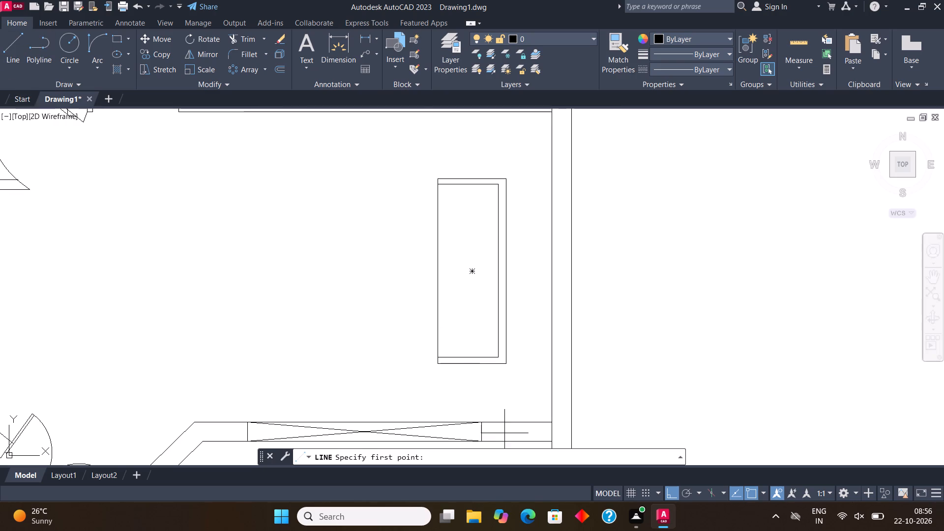
{"action": "scroll", "coordinate": [459, 312], "scroll_direction": "up", "scroll_amount": 1}
{"action": "left_click", "coordinate": [424, 278]}
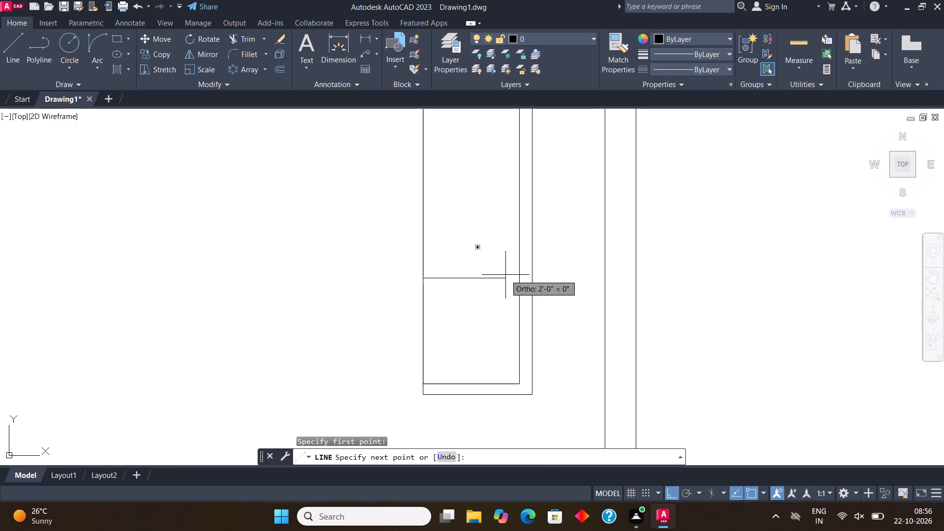
{"action": "left_click", "coordinate": [514, 275]}
{"action": "scroll", "coordinate": [517, 332], "scroll_direction": "down", "scroll_amount": 3}
{"action": "scroll", "coordinate": [505, 317], "scroll_direction": "up", "scroll_amount": 2}
{"action": "key", "text": "Escape"}
Copy the seat divider straight up to the sofa's upper half, dividing the sofa into three seats.
{"action": "left_click", "coordinate": [509, 334]}
{"action": "left_click", "coordinate": [505, 312]}
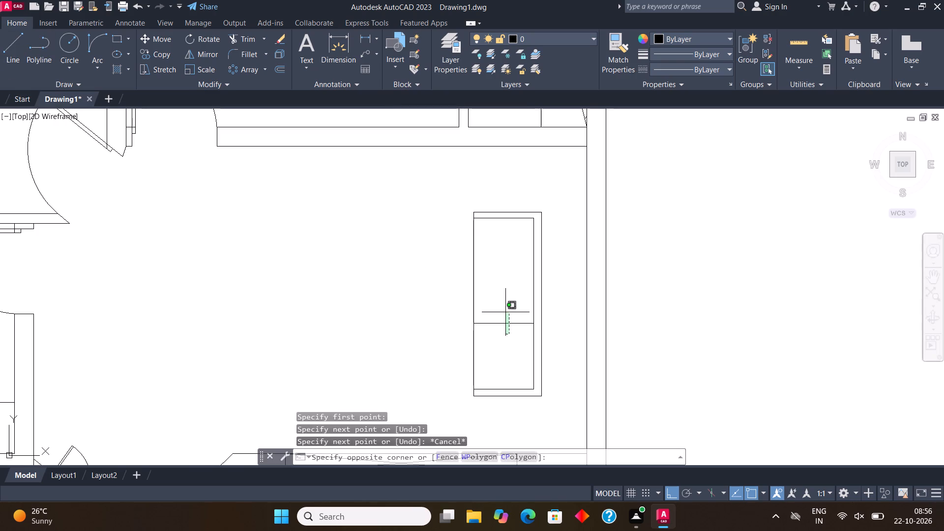
{"action": "left_click", "coordinate": [160, 51]}
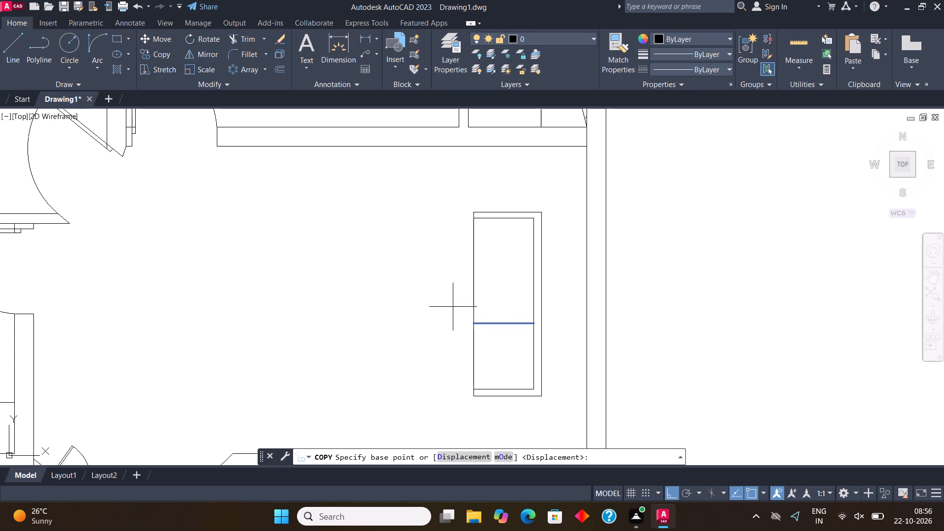
{"action": "left_click", "coordinate": [474, 324]}
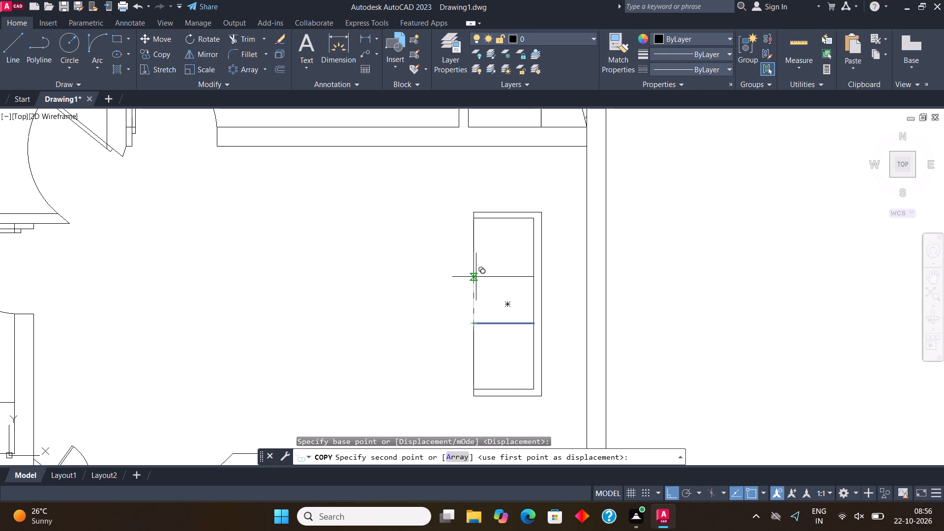
{"action": "left_click", "coordinate": [476, 272]}
{"action": "key", "text": "Escape"}
Move the lower seat divider slightly down by its midpoint to even out the three sofa seats.
{"action": "left_click", "coordinate": [513, 350]}
{"action": "left_click", "coordinate": [512, 307]}
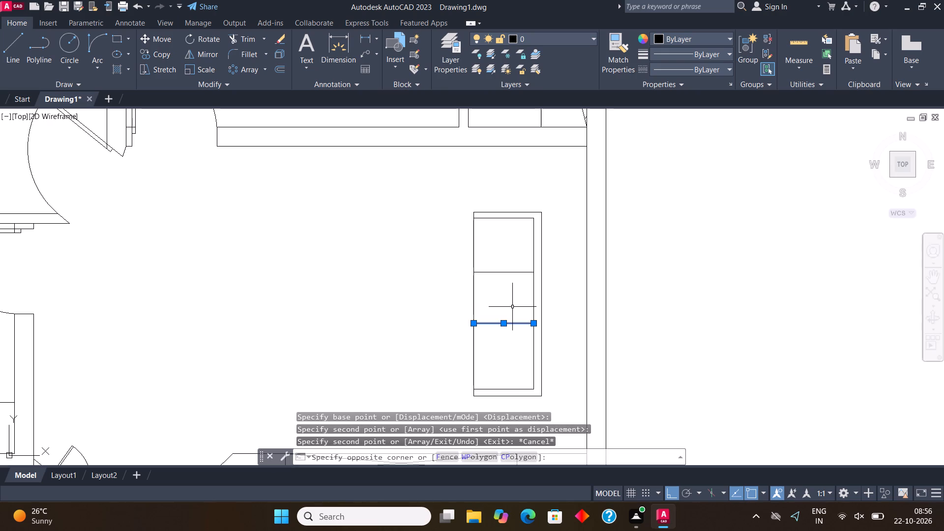
{"action": "left_click", "coordinate": [505, 322]}
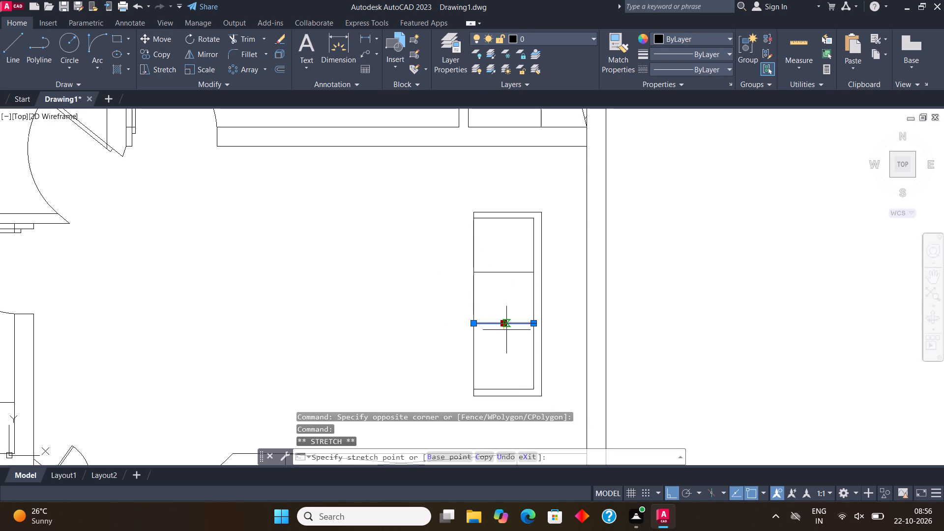
{"action": "left_click", "coordinate": [506, 333]}
{"action": "key", "text": "Escape"}
{"action": "scroll", "coordinate": [533, 295], "scroll_direction": "down", "scroll_amount": 1}
{"action": "middle_click_drag", "start_coordinate": [535, 301], "coordinate": [543, 300]}
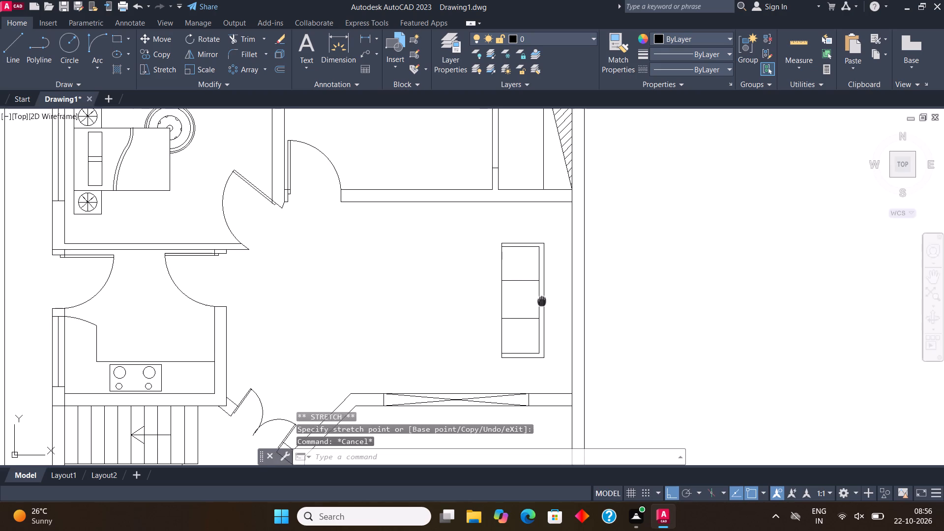
{"action": "middle_click_drag", "start_coordinate": [543, 300], "coordinate": [547, 300]}
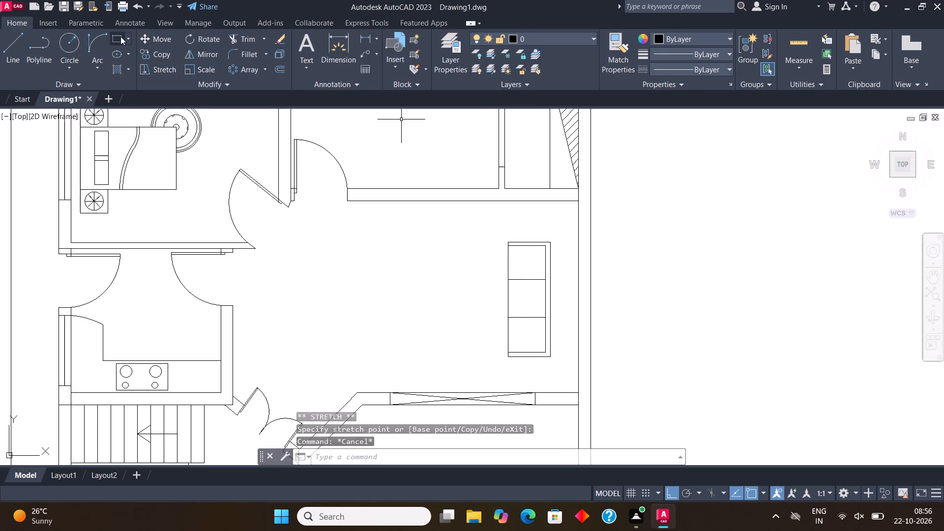
Draw a horizontal rectangle for a second sofa just below the hall's upper wall, beside the three-seat sofa's upper end.
{"action": "left_click", "coordinate": [120, 36]}
{"action": "scroll", "coordinate": [478, 234], "scroll_direction": "up", "scroll_amount": 1}
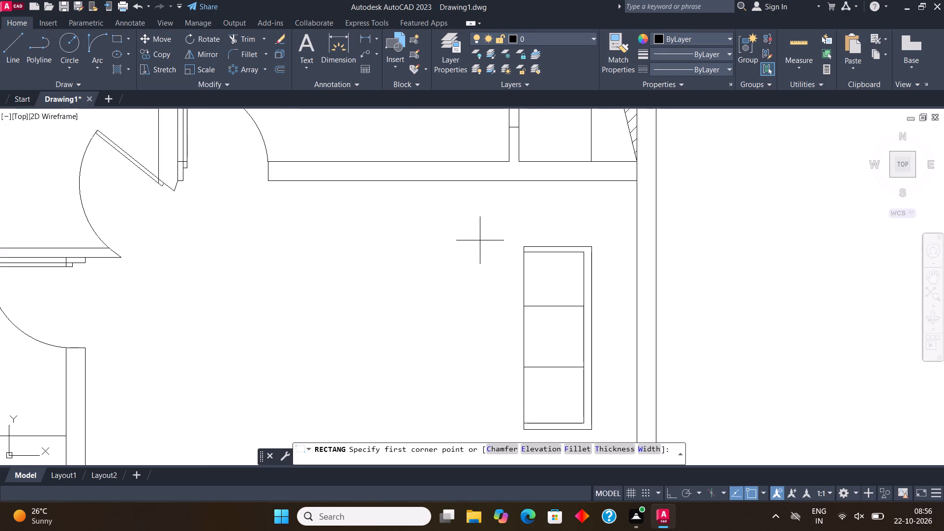
{"action": "left_click", "coordinate": [509, 253]}
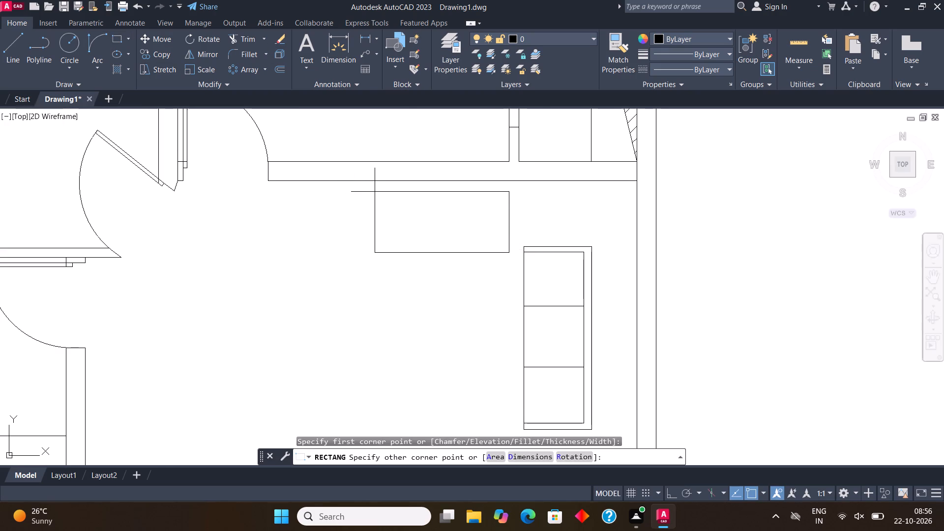
{"action": "left_click", "coordinate": [369, 192]}
Draw connected lines inside the new sofa rectangle's left, upper and right edges to outline armrests and backrest, with sides about 2' long.
{"action": "left_click", "coordinate": [11, 47]}
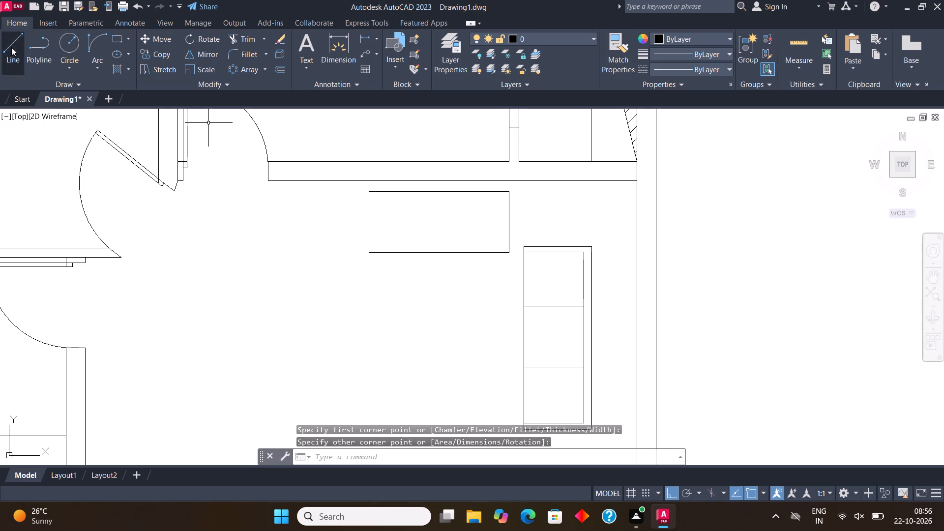
{"action": "left_click", "coordinate": [378, 250]}
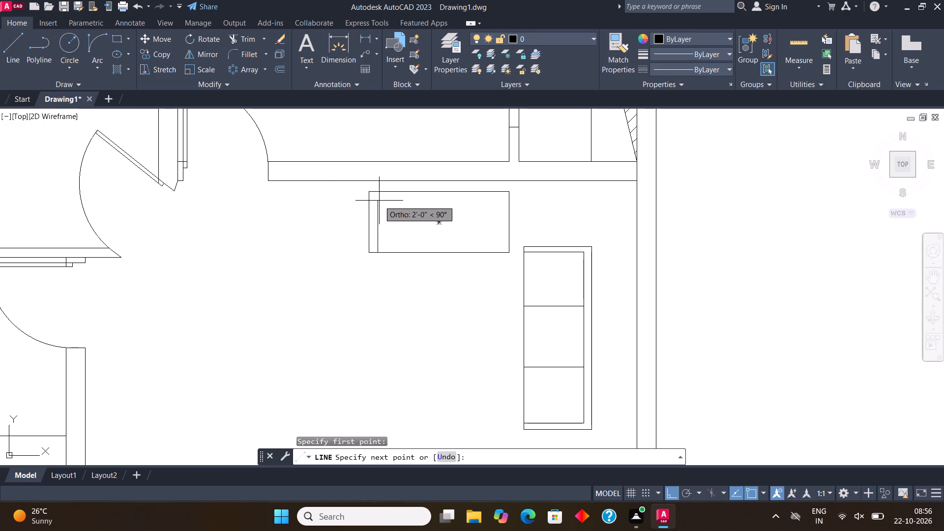
{"action": "left_click", "coordinate": [379, 201]}
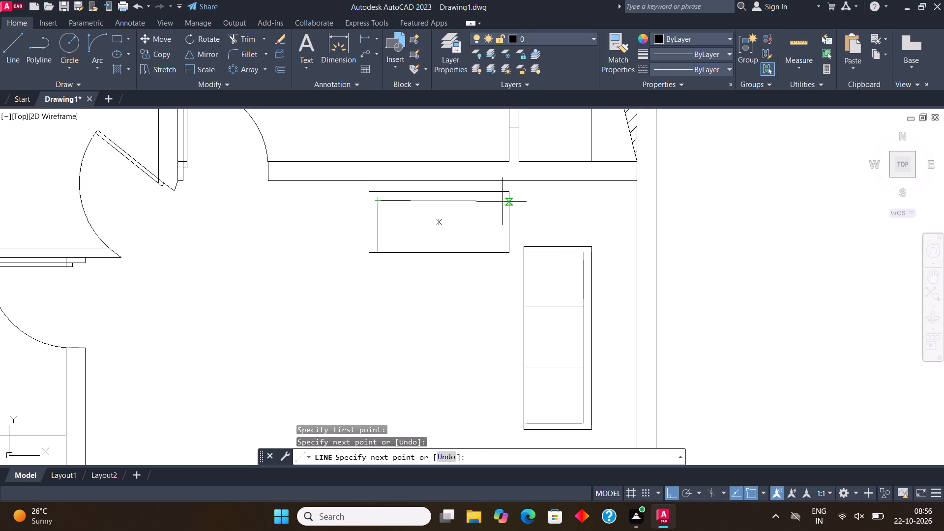
{"action": "left_click", "coordinate": [501, 202]}
{"action": "left_click", "coordinate": [502, 252]}
{"action": "key", "text": "Escape"}
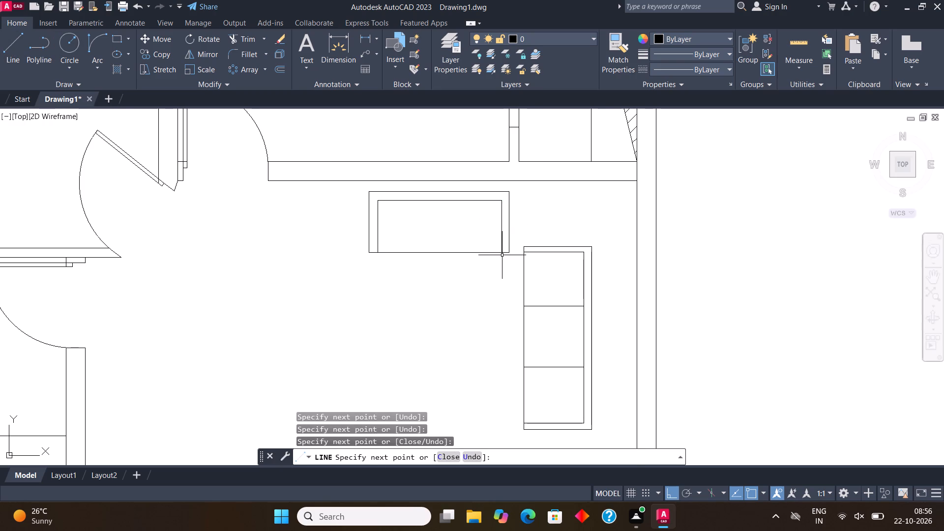
Move the new sofa's right armrest line slightly inward by its midpoint to widen the armrest.
{"action": "left_click", "coordinate": [502, 222]}
{"action": "scroll", "coordinate": [502, 222], "scroll_direction": "up", "scroll_amount": 3}
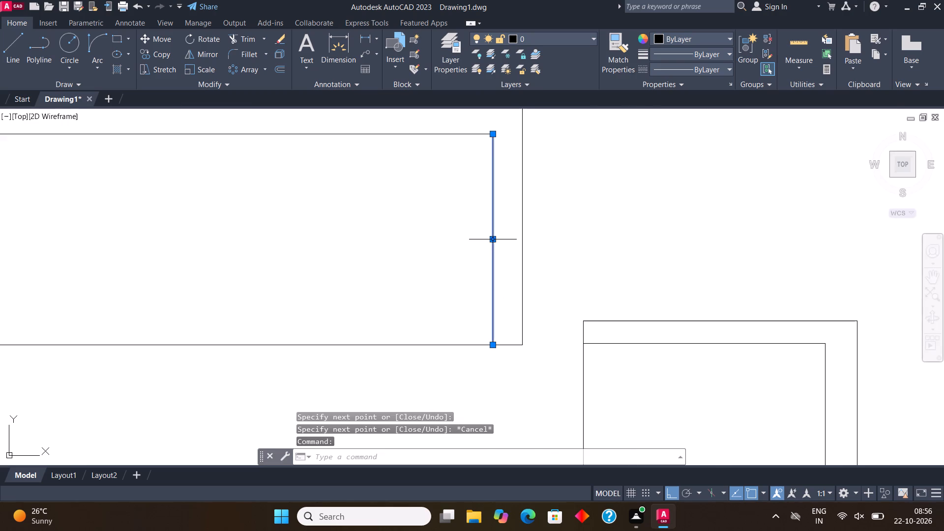
{"action": "left_click", "coordinate": [491, 240]}
{"action": "left_click", "coordinate": [482, 237]}
{"action": "scroll", "coordinate": [493, 270], "scroll_direction": "down", "scroll_amount": 1}
{"action": "key", "text": "Escape"}
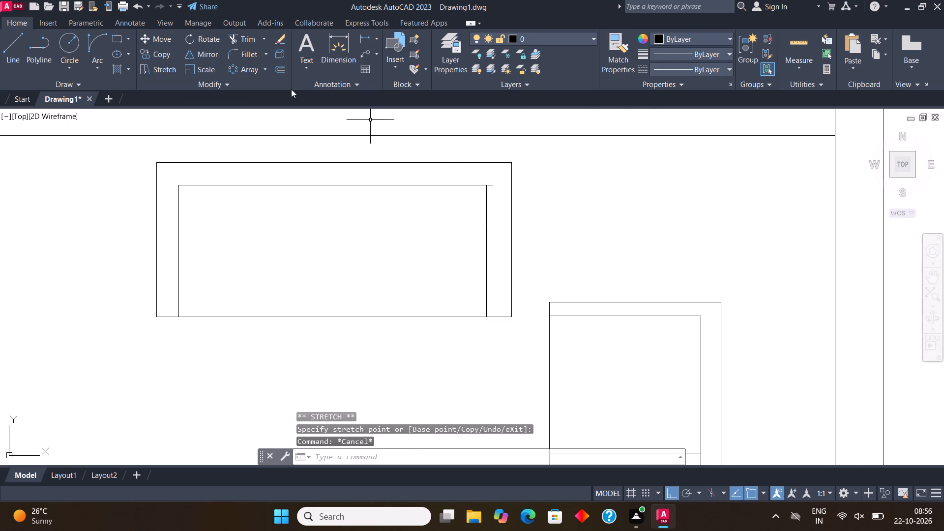
Trim the backrest line's short overhang beyond the right armrest line.
{"action": "left_click", "coordinate": [248, 37]}
{"action": "left_click", "coordinate": [491, 185]}
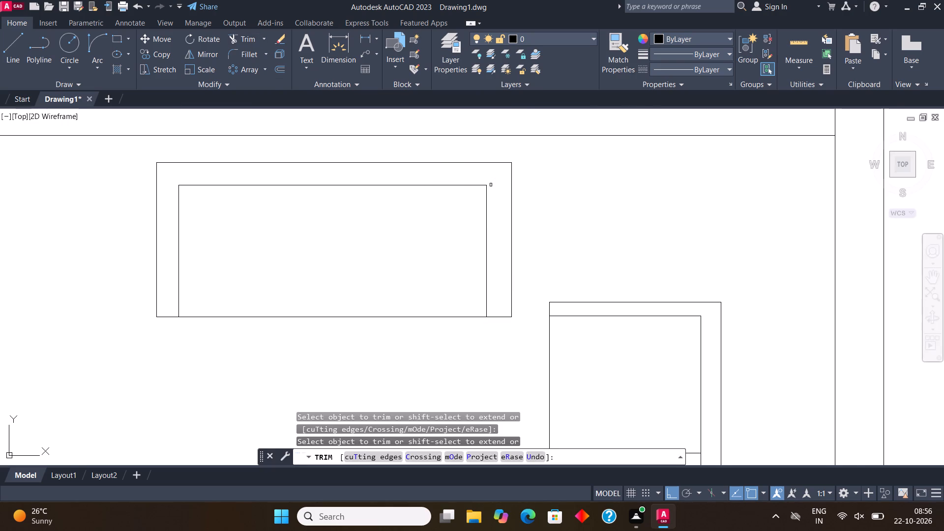
{"action": "key", "text": "Escape"}
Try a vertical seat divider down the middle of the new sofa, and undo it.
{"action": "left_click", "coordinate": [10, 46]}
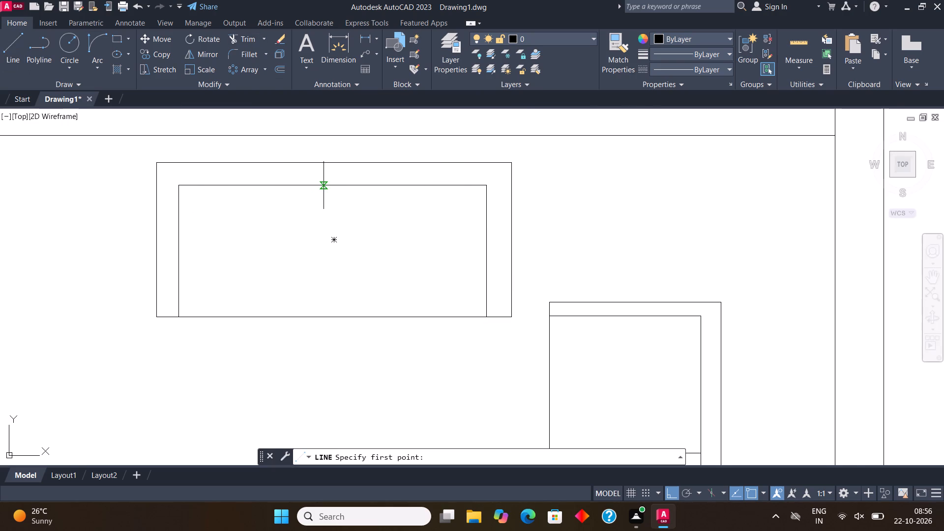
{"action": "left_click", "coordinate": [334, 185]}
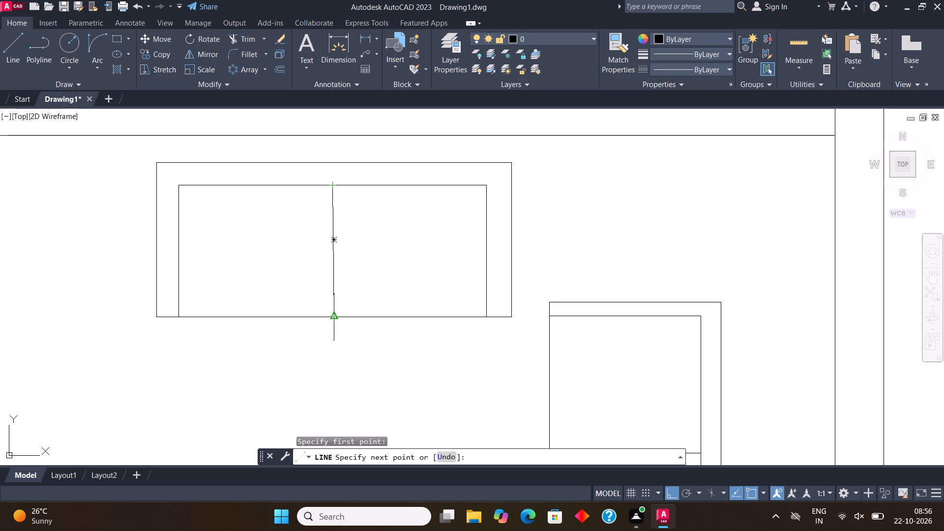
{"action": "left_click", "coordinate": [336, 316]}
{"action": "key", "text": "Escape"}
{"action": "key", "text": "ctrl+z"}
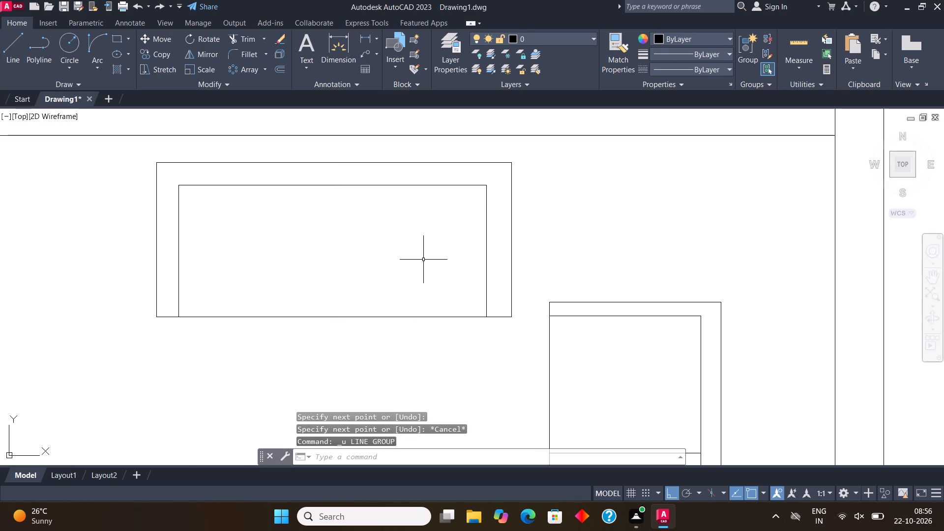
Draw a vertical seat divider from the midpoint of the new sofa's inner backrest line straight down to its front edge.
{"action": "left_click", "coordinate": [21, 43]}
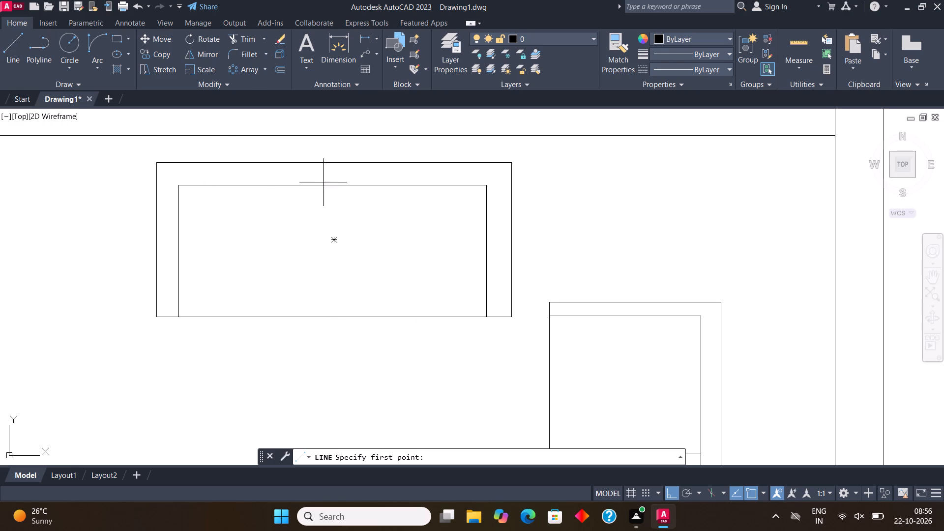
{"action": "left_click", "coordinate": [332, 184]}
{"action": "left_click", "coordinate": [329, 316]}
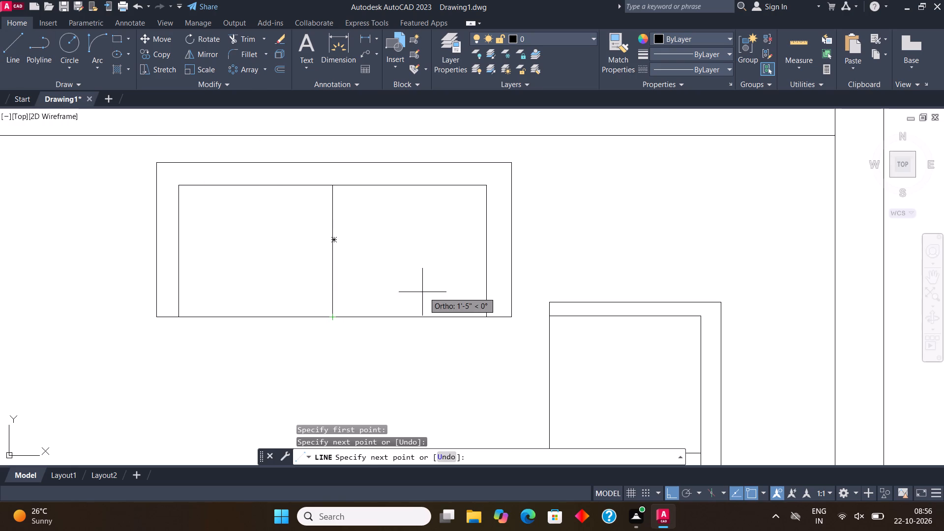
{"action": "scroll", "coordinate": [446, 266], "scroll_direction": "down", "scroll_amount": 3}
{"action": "key", "text": "Escape"}
Draw a small side-table rectangle in the hall corner between the two-seat sofa and the three-seat sofa.
{"action": "scroll", "coordinate": [493, 265], "scroll_direction": "up", "scroll_amount": 2}
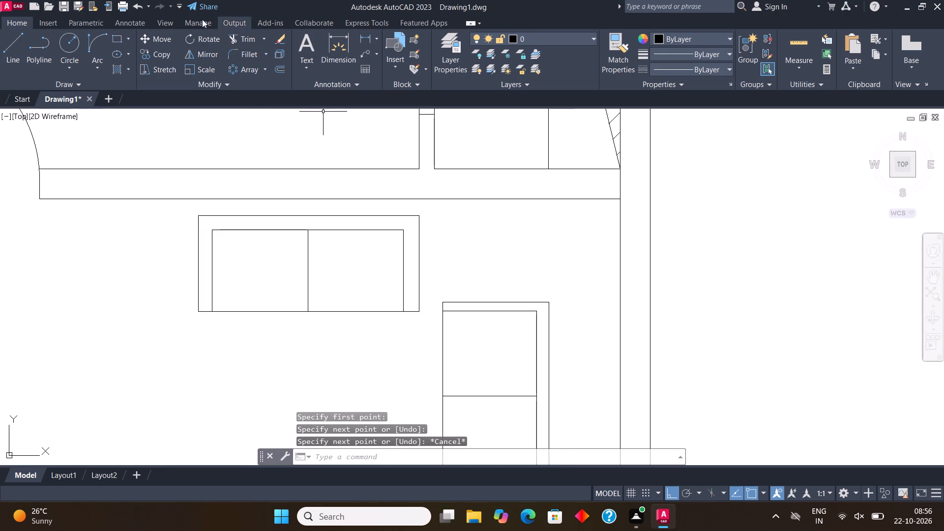
{"action": "left_click", "coordinate": [115, 39]}
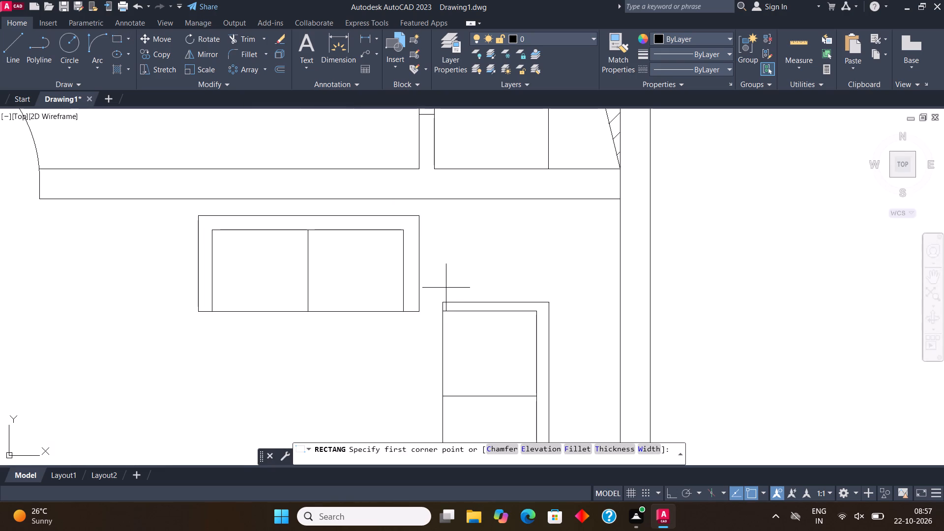
{"action": "left_click", "coordinate": [445, 292]}
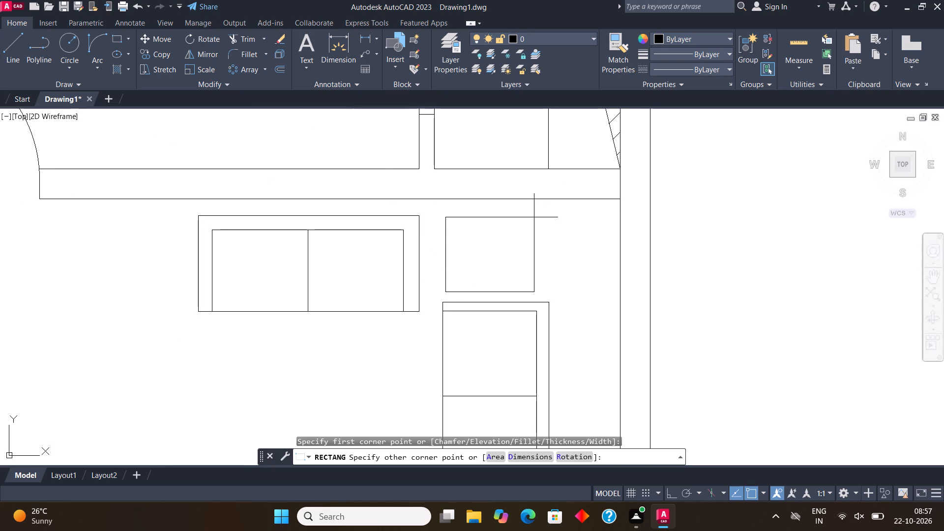
{"action": "left_click", "coordinate": [535, 217]}
Draw a circle centred in the side-table rectangle, fitting just inside its edges, for the lamp.
{"action": "middle_click_drag", "start_coordinate": [535, 217], "coordinate": [506, 236]}
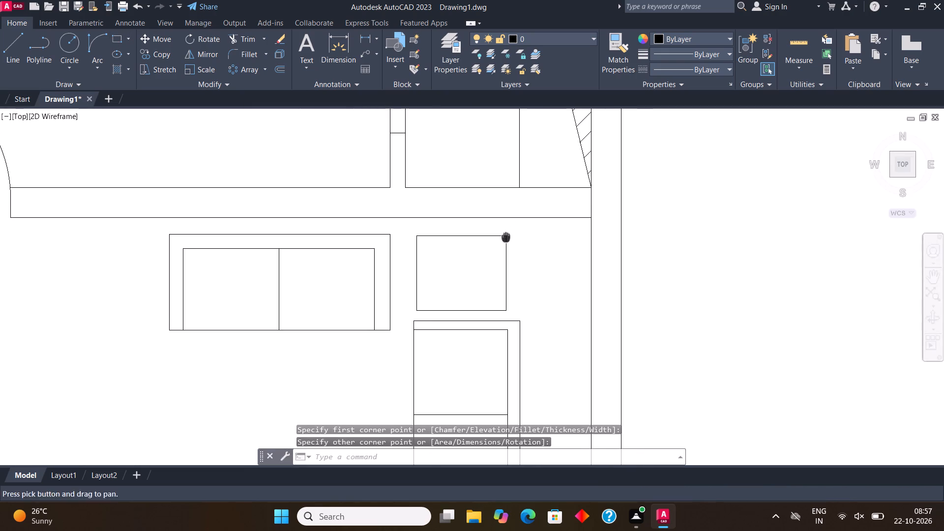
{"action": "left_click", "coordinate": [64, 44]}
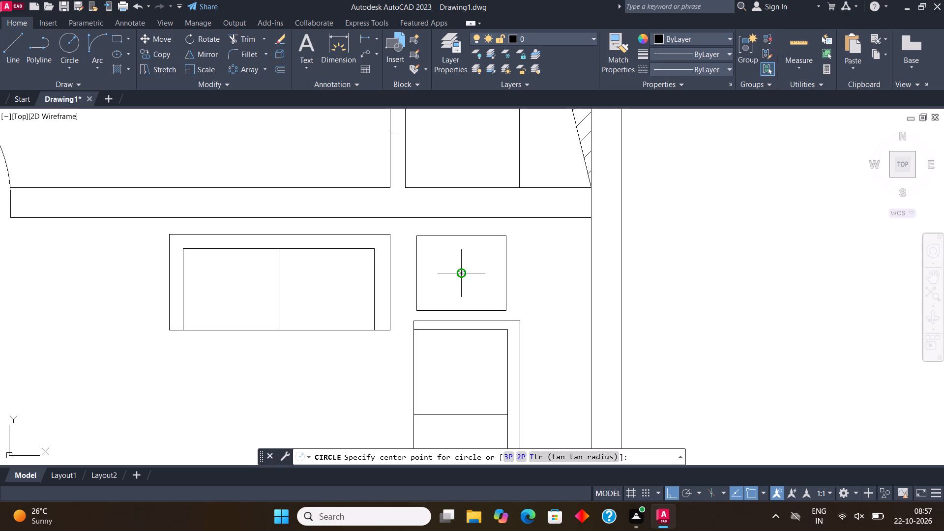
{"action": "left_click", "coordinate": [465, 276]}
{"action": "left_click", "coordinate": [488, 297]}
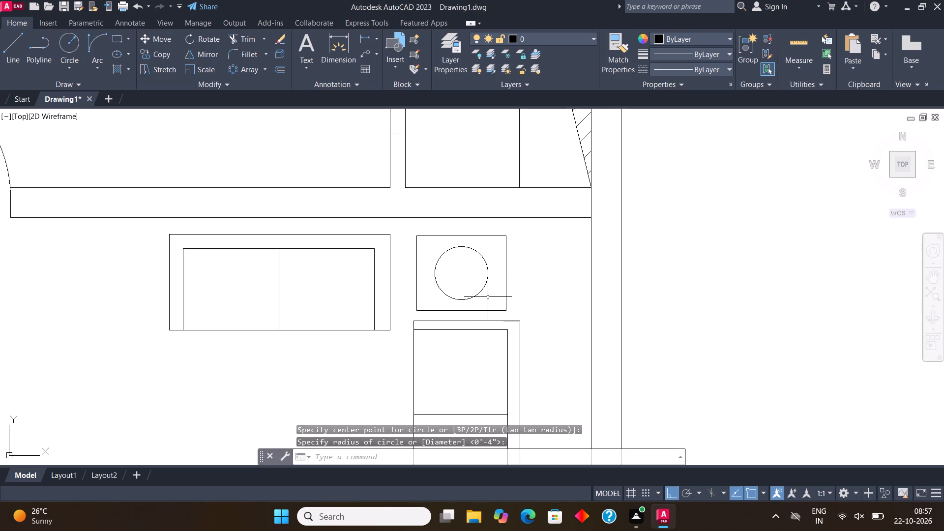
Draw a vertical and a horizontal diameter line across the side table's circle, between its quadrant points.
{"action": "left_click", "coordinate": [6, 59]}
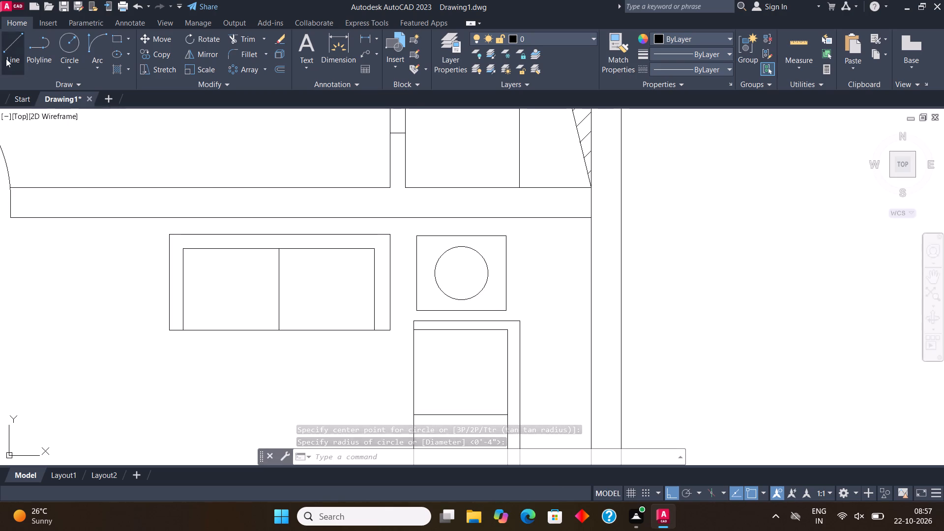
{"action": "left_click", "coordinate": [460, 298]}
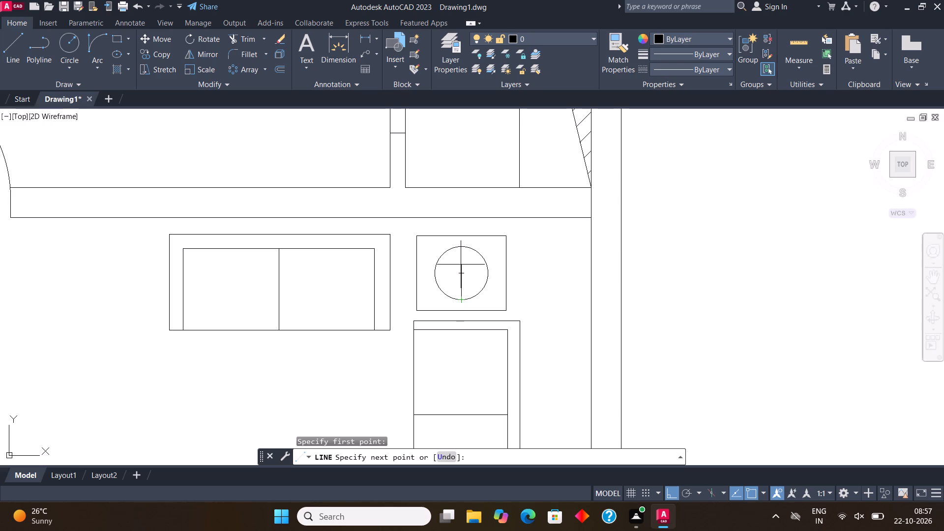
{"action": "left_click", "coordinate": [462, 249]}
{"action": "left_click", "coordinate": [7, 46]}
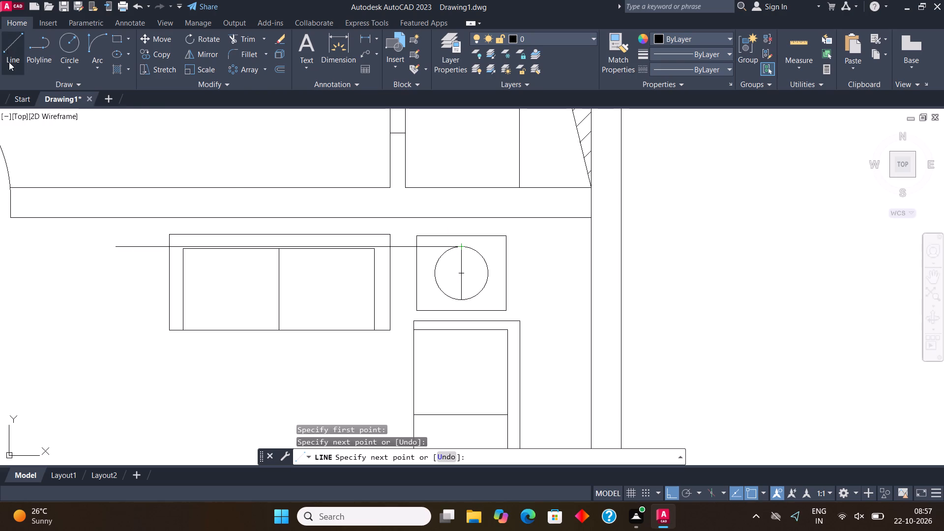
{"action": "left_click", "coordinate": [431, 272]}
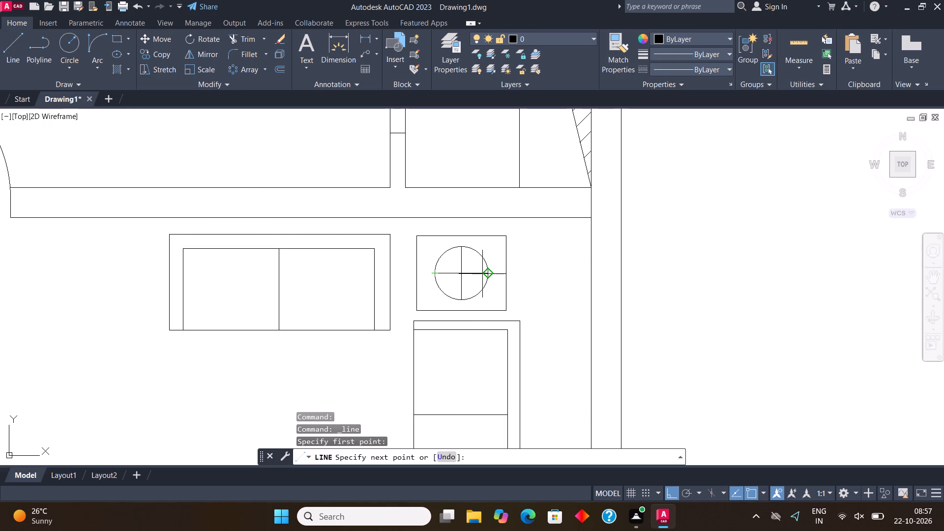
{"action": "left_click", "coordinate": [484, 274]}
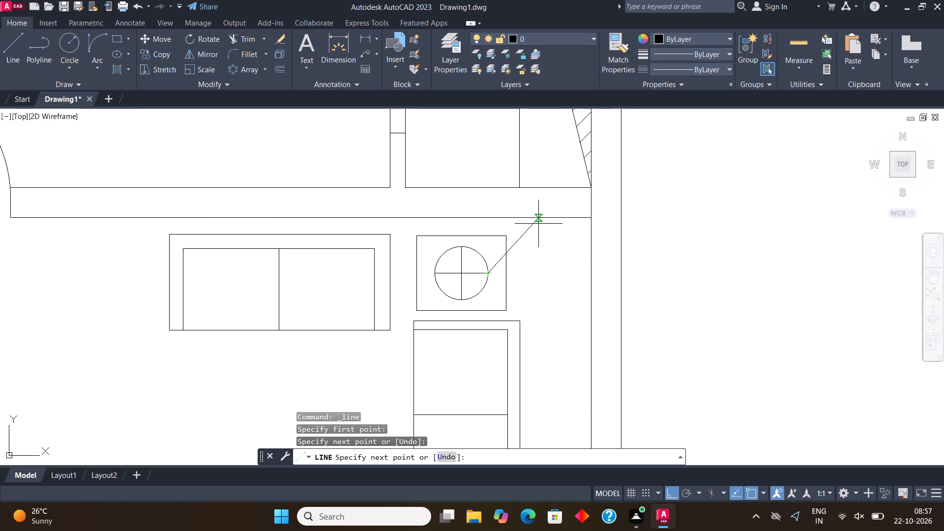
{"action": "scroll", "coordinate": [515, 229], "scroll_direction": "down", "scroll_amount": 2}
{"action": "key", "text": "Escape"}
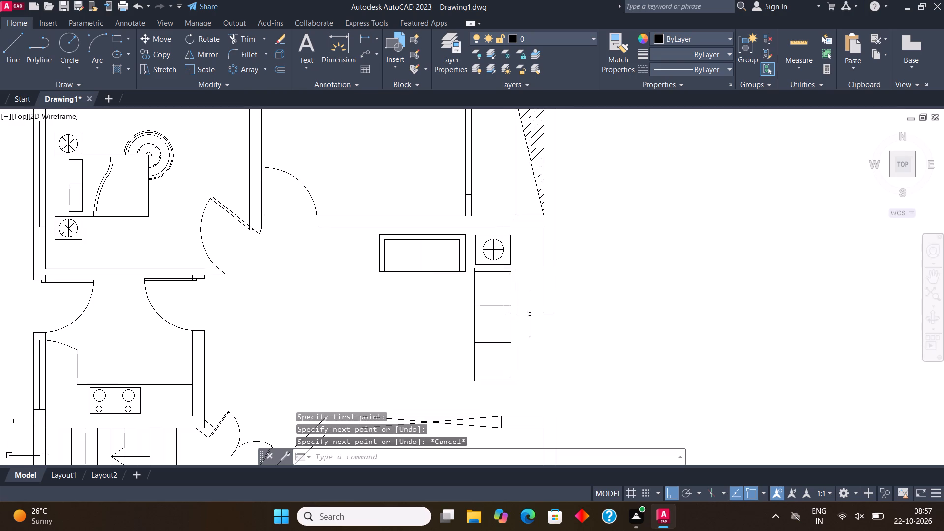
Draw an upright rectangle for the centre table in front of the three-seat sofa, below the two-seat sofa.
{"action": "middle_click_drag", "start_coordinate": [532, 317], "coordinate": [600, 289]}
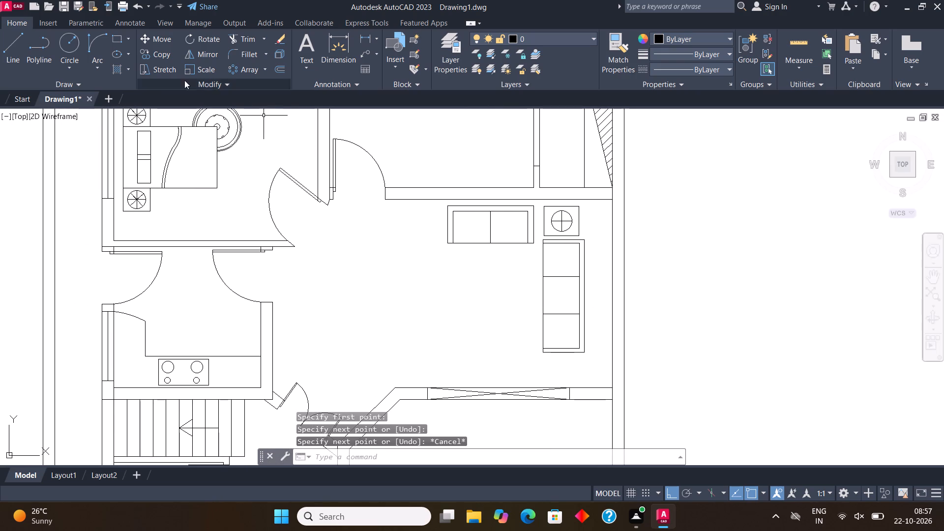
{"action": "left_click", "coordinate": [118, 32]}
{"action": "scroll", "coordinate": [533, 302], "scroll_direction": "up", "scroll_amount": 1}
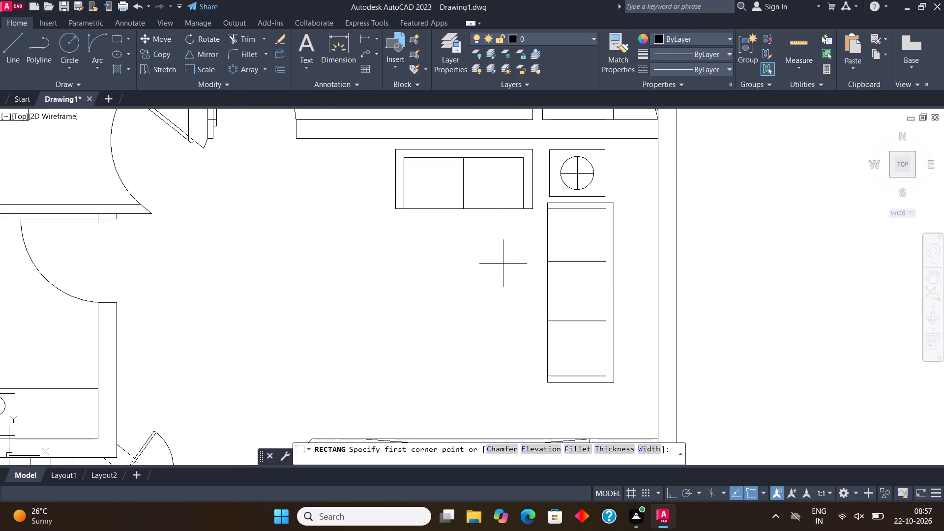
{"action": "left_click", "coordinate": [491, 262]}
{"action": "left_click", "coordinate": [445, 343]}
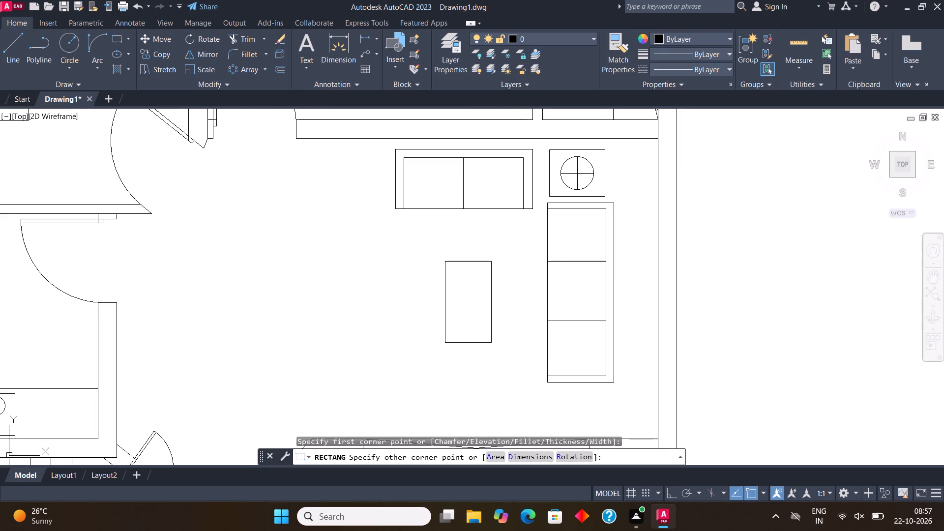
Draw an outward-bulging Start, End, Direction arc across the centre table's upper edge, from corner to corner.
{"action": "left_click", "coordinate": [94, 63]}
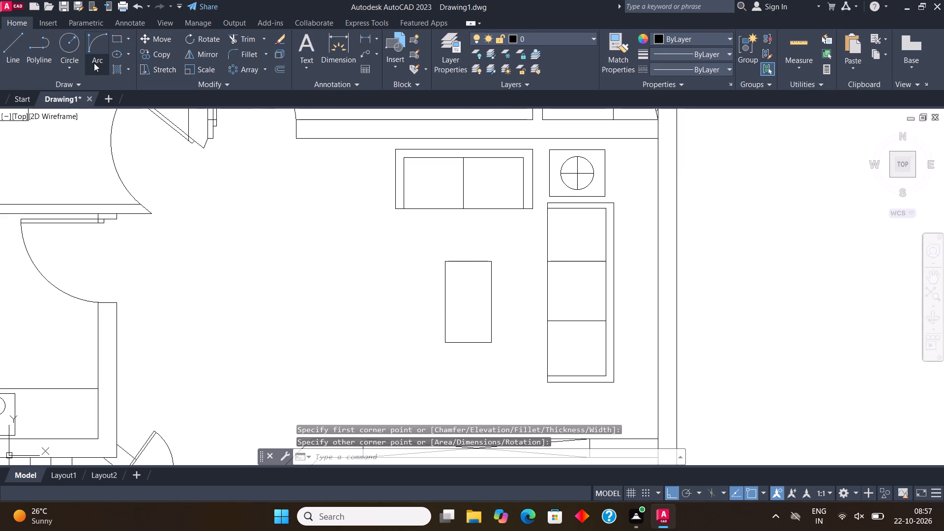
{"action": "left_click", "coordinate": [140, 212]}
{"action": "left_click", "coordinate": [445, 261]}
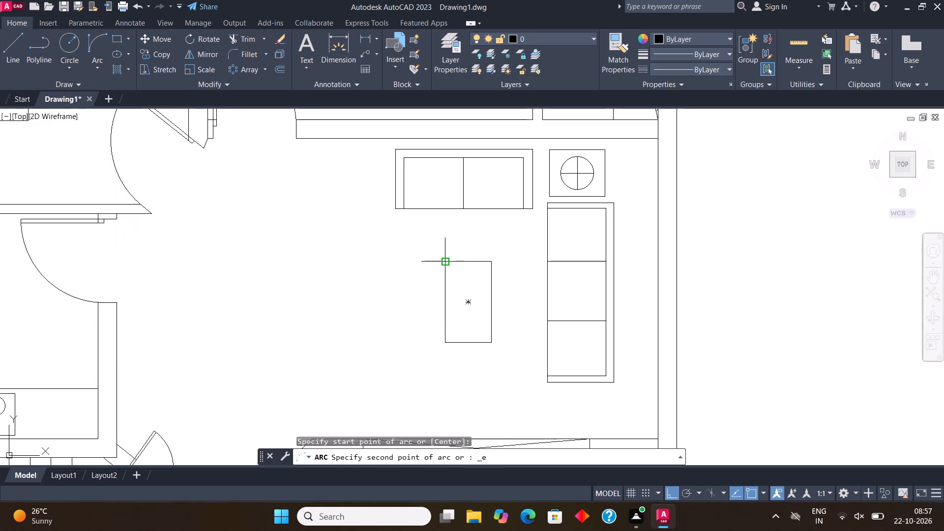
{"action": "left_click", "coordinate": [489, 264]}
{"action": "left_click", "coordinate": [476, 210]}
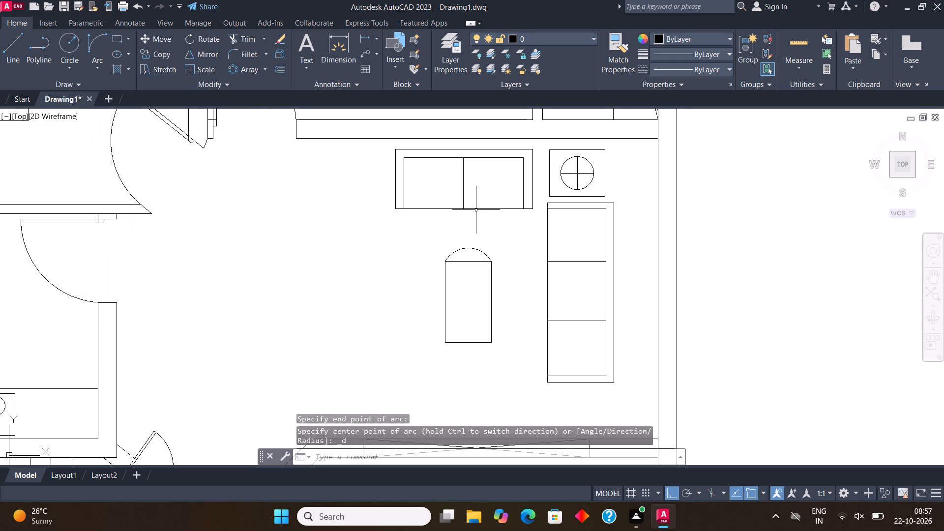
Mirror the centre table's upper arc about the rectangle's horizontal midline onto its lower edge, keeping the original arc.
{"action": "left_click", "coordinate": [471, 253]}
{"action": "left_click", "coordinate": [463, 230]}
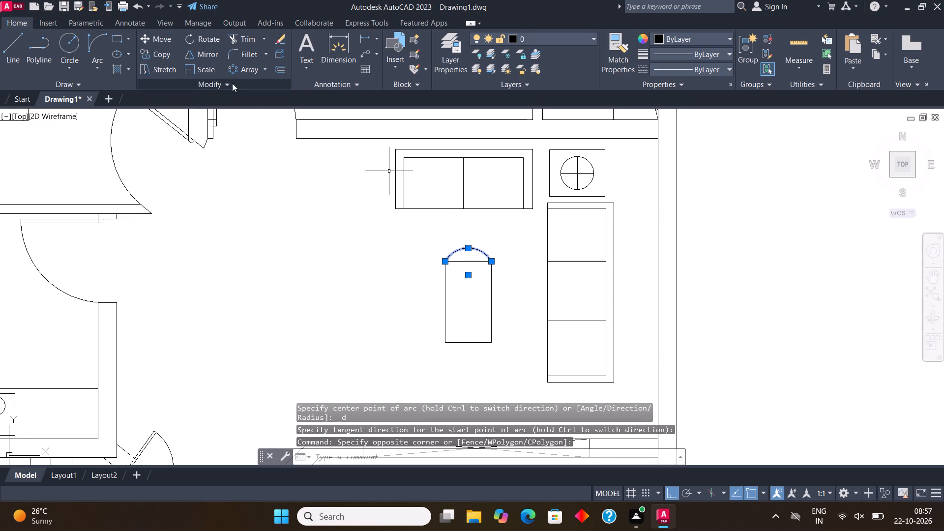
{"action": "left_click", "coordinate": [212, 56]}
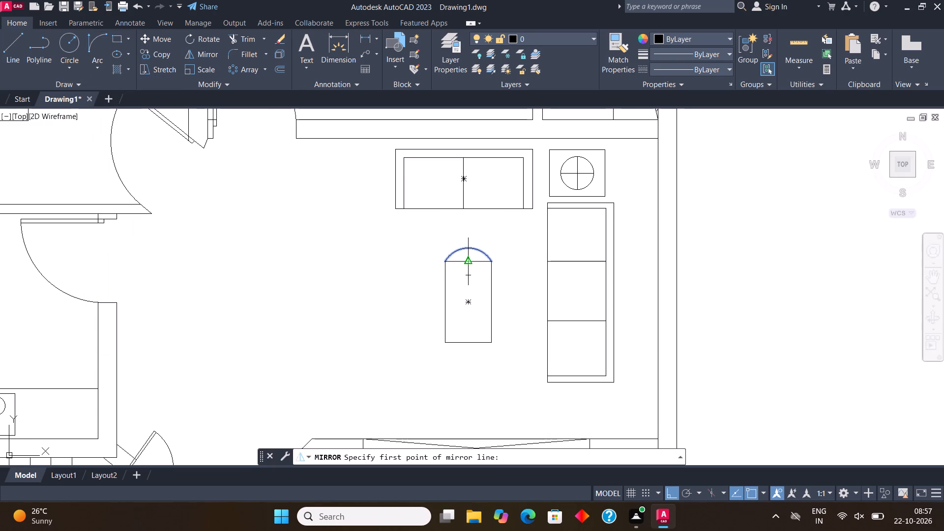
{"action": "left_click", "coordinate": [472, 300]}
{"action": "left_click", "coordinate": [404, 300]}
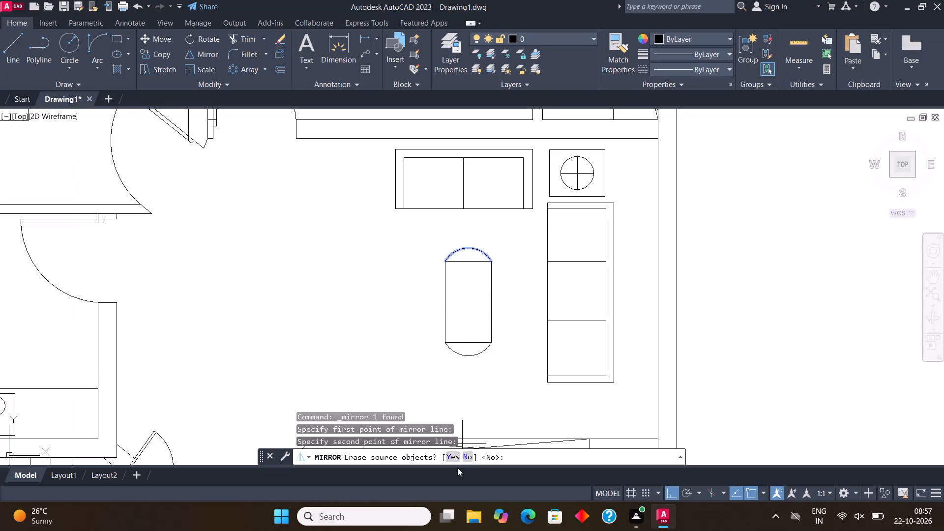
{"action": "left_click", "coordinate": [471, 457]}
Trim away the centre table rectangle's two short edges between the sides and the end arcs.
{"action": "left_click", "coordinate": [235, 31]}
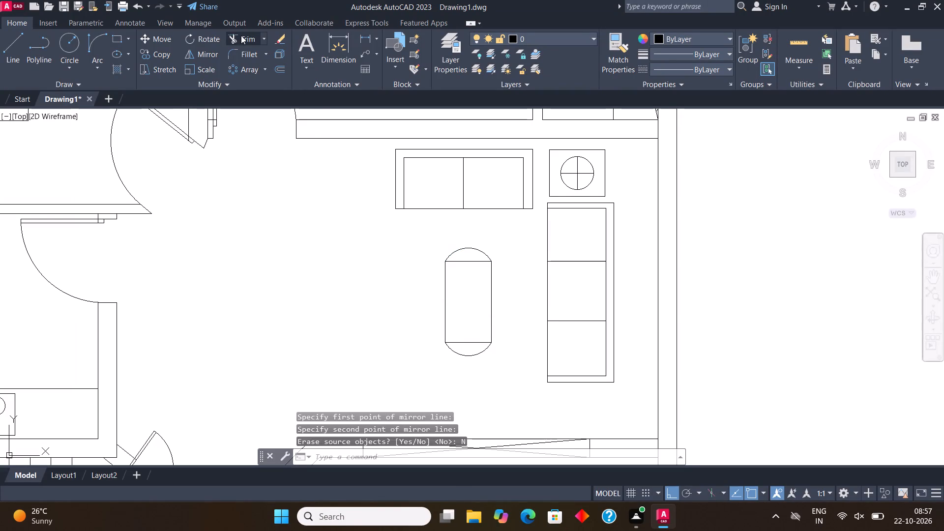
{"action": "left_click", "coordinate": [241, 35]}
{"action": "left_click_drag", "start_coordinate": [467, 345], "coordinate": [467, 339]}
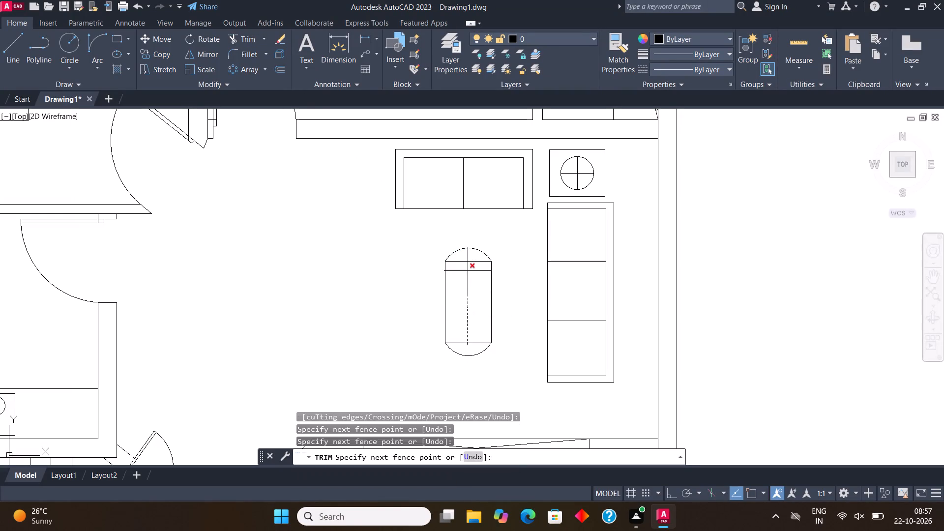
{"action": "left_click", "coordinate": [466, 254]}
{"action": "key", "text": "Escape"}
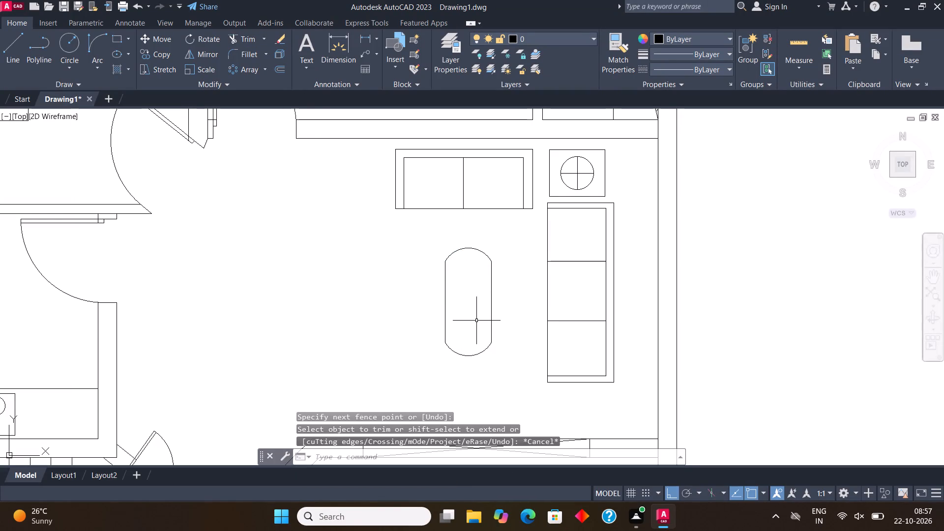
Offset the centre table's lower arc, both side lines and upper arc inward by 1".
{"action": "left_click", "coordinate": [490, 369]}
{"action": "left_click", "coordinate": [462, 334]}
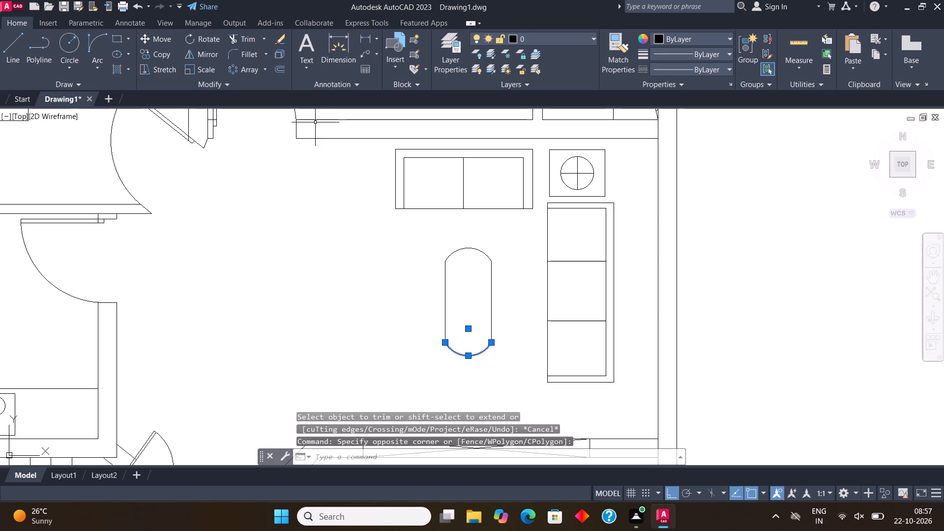
{"action": "left_click", "coordinate": [279, 65]}
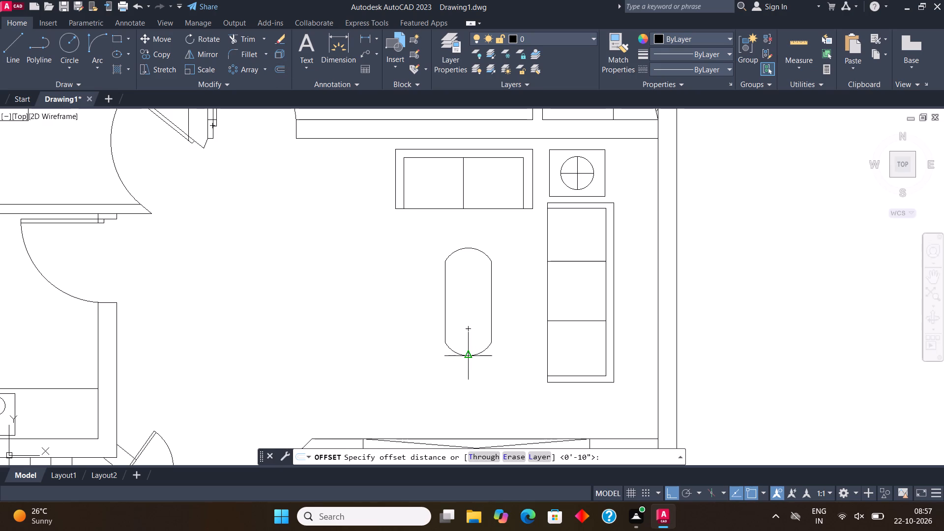
{"action": "left_click", "coordinate": [469, 356]}
{"action": "type", "text": "1\""}
{"action": "key", "text": "Return"}
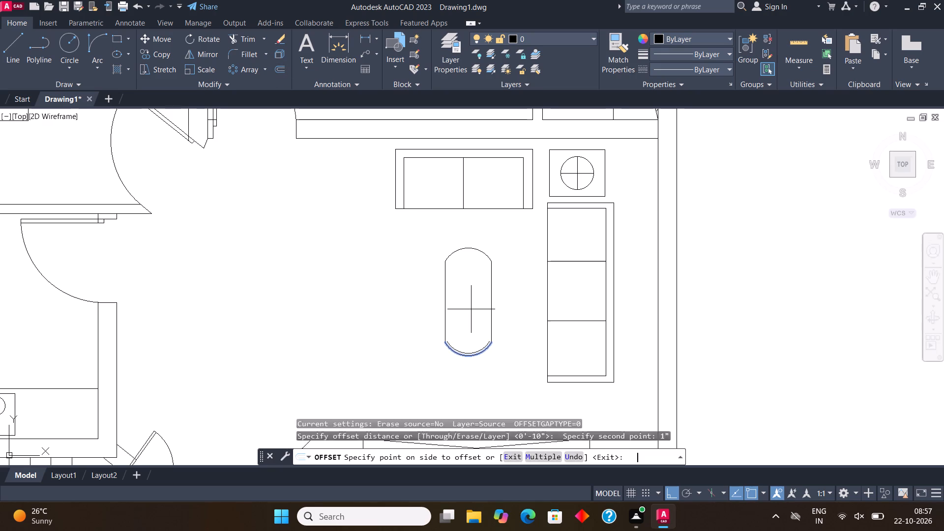
{"action": "left_click", "coordinate": [472, 292]}
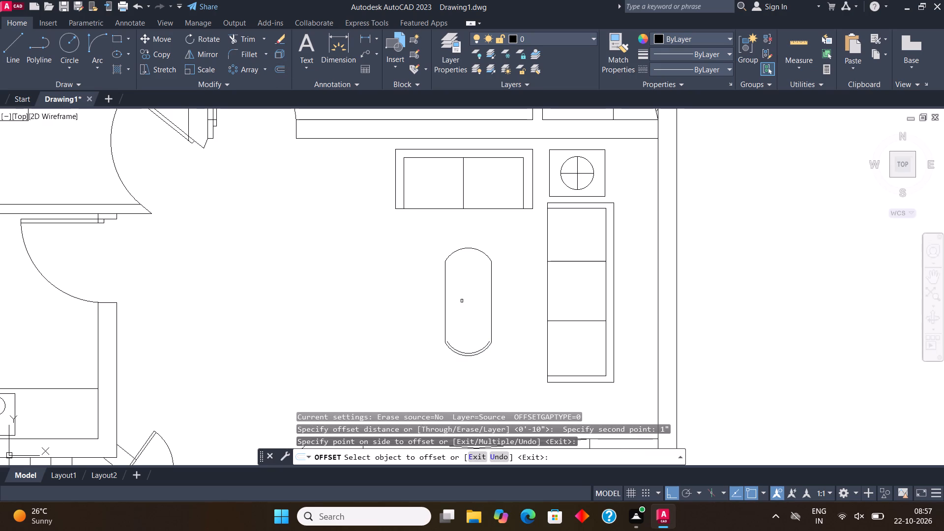
{"action": "left_click", "coordinate": [447, 291]}
{"action": "left_click", "coordinate": [444, 290]}
{"action": "left_click", "coordinate": [457, 302]}
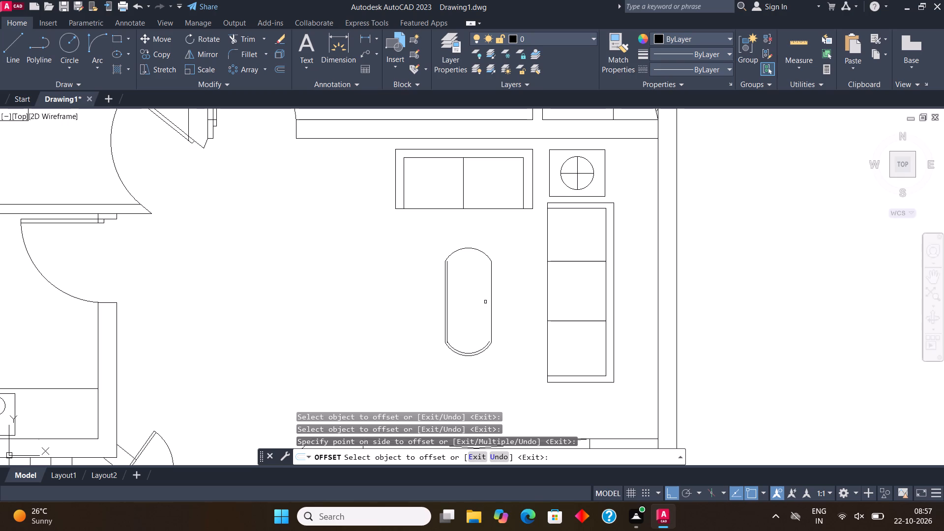
{"action": "left_click", "coordinate": [490, 301]}
{"action": "left_click", "coordinate": [475, 287]}
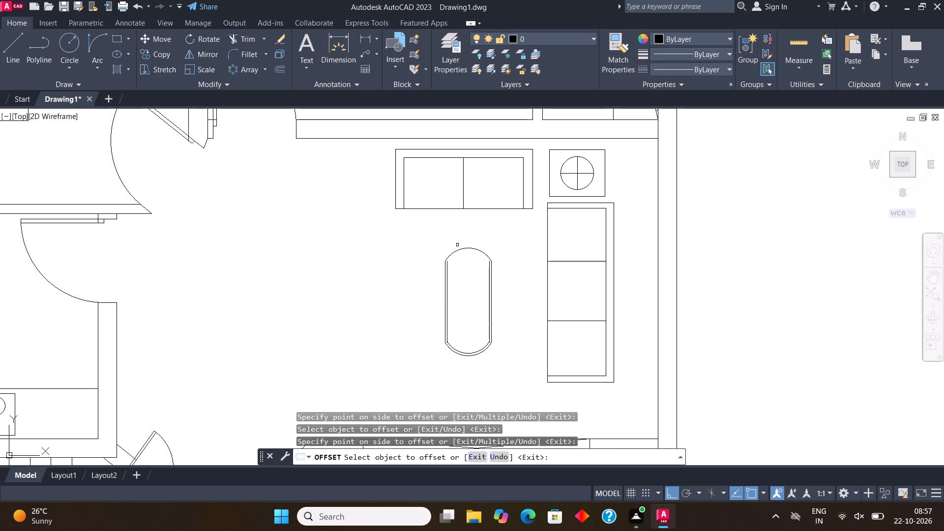
{"action": "left_click", "coordinate": [461, 248]}
{"action": "left_click", "coordinate": [469, 267]}
{"action": "scroll", "coordinate": [465, 262], "scroll_direction": "up", "scroll_amount": 3}
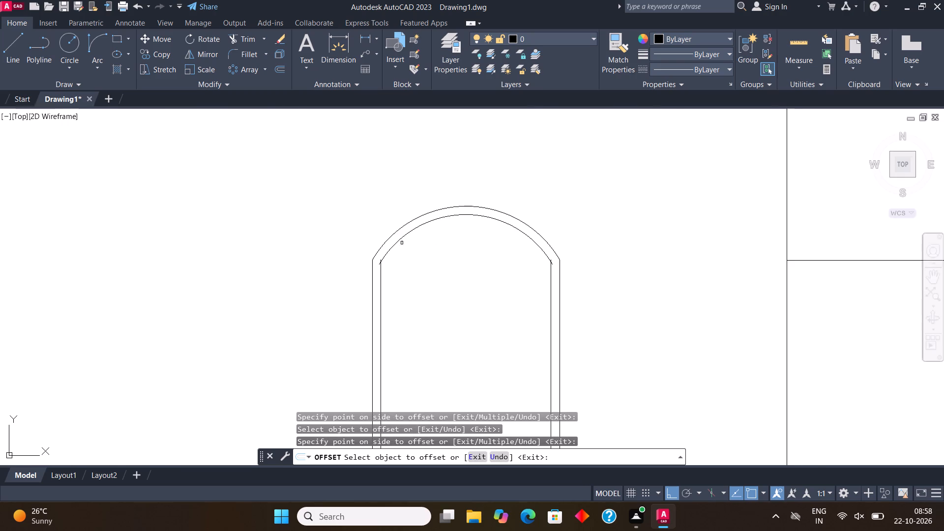
{"action": "scroll", "coordinate": [398, 243], "scroll_direction": "up", "scroll_amount": 1}
{"action": "key", "text": "Escape"}
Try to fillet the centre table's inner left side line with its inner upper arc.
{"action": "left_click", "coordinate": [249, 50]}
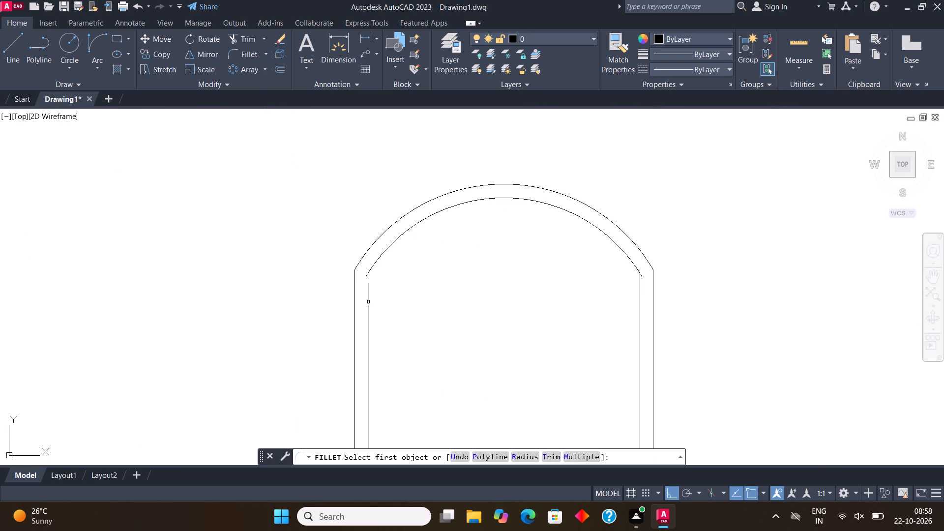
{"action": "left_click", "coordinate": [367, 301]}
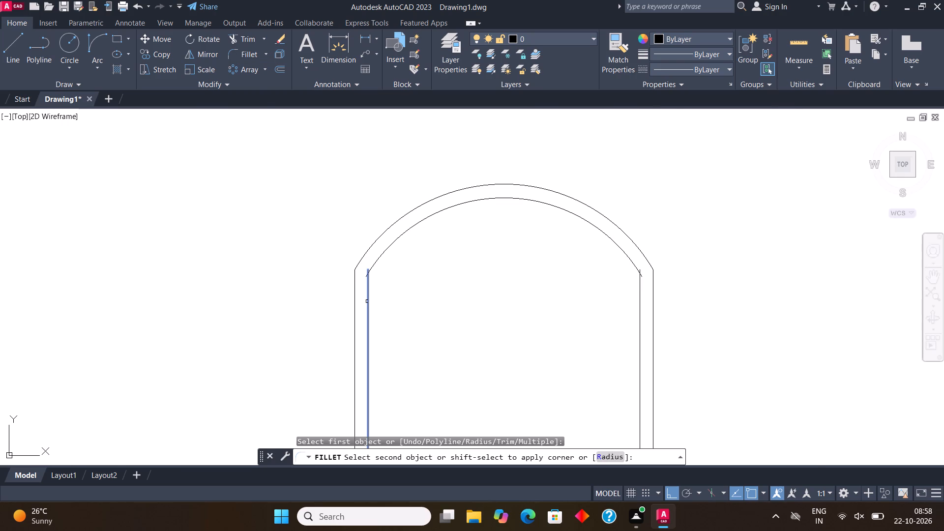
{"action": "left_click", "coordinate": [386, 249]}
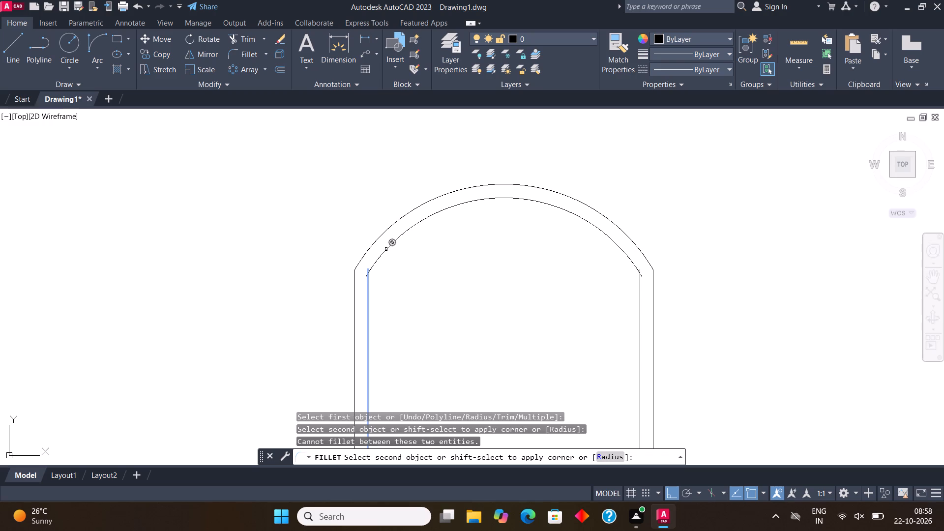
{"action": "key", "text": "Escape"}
Trim the overlapping ends of the inner arc and side lines at the centre table's two upper corners.
{"action": "scroll", "coordinate": [368, 264], "scroll_direction": "up", "scroll_amount": 3}
{"action": "left_click", "coordinate": [246, 37]}
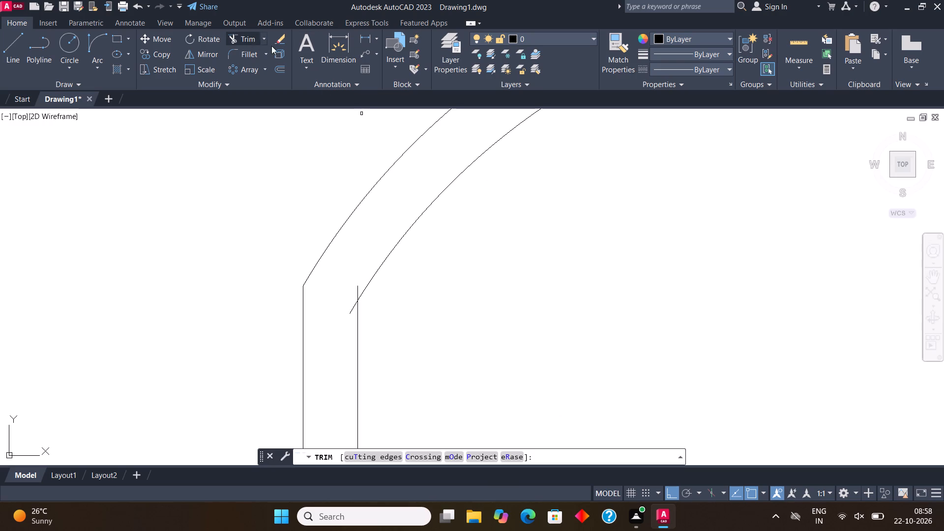
{"action": "left_click_drag", "start_coordinate": [346, 304], "coordinate": [352, 315]}
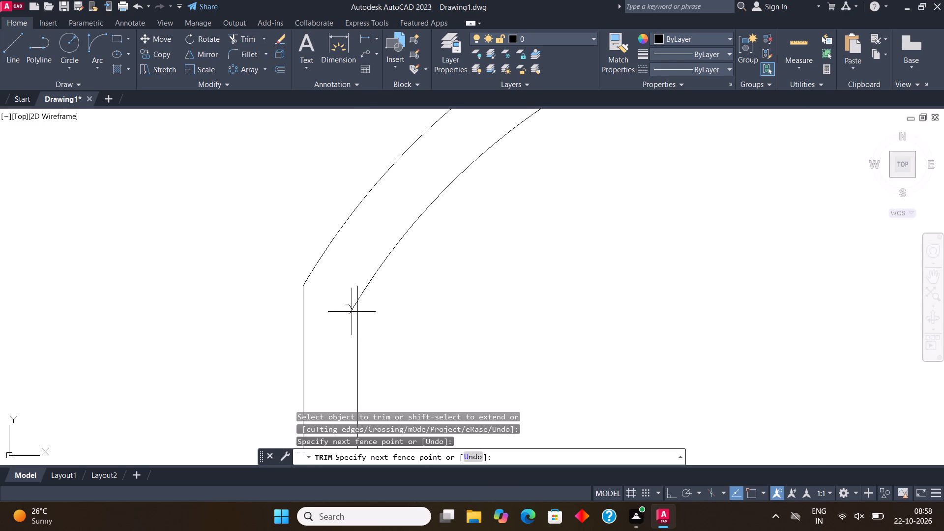
{"action": "left_click_drag", "start_coordinate": [352, 315], "coordinate": [353, 320]}
{"action": "left_click", "coordinate": [358, 287]}
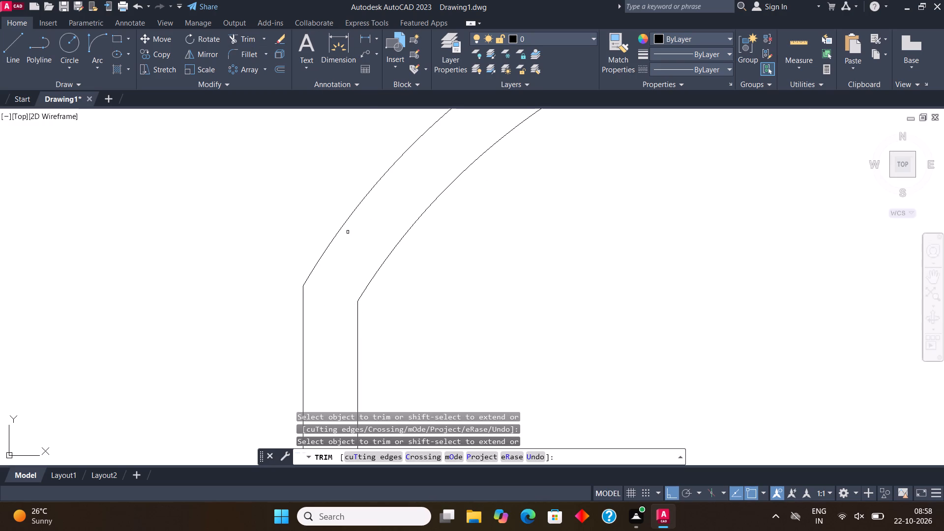
{"action": "scroll", "coordinate": [350, 250], "scroll_direction": "down", "scroll_amount": 4}
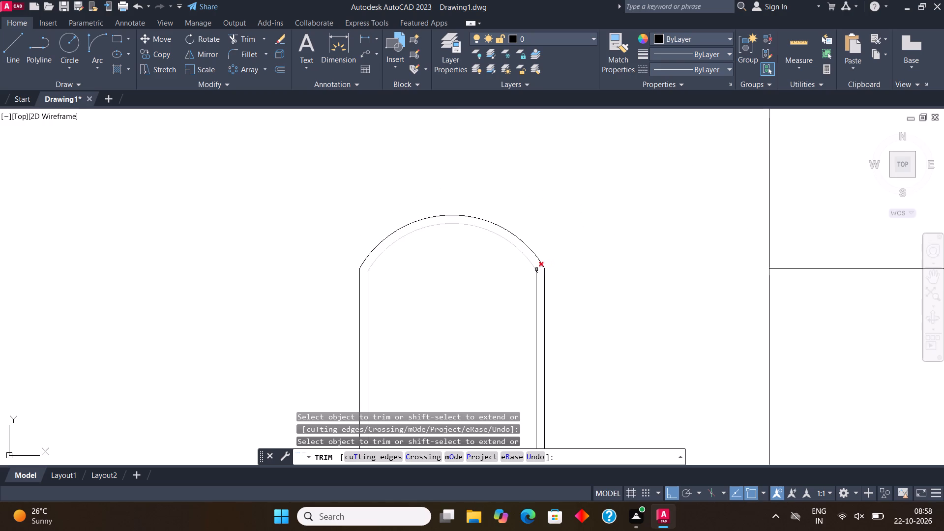
{"action": "scroll", "coordinate": [536, 269], "scroll_direction": "up", "scroll_amount": 6}
{"action": "left_click_drag", "start_coordinate": [486, 245], "coordinate": [506, 317]}
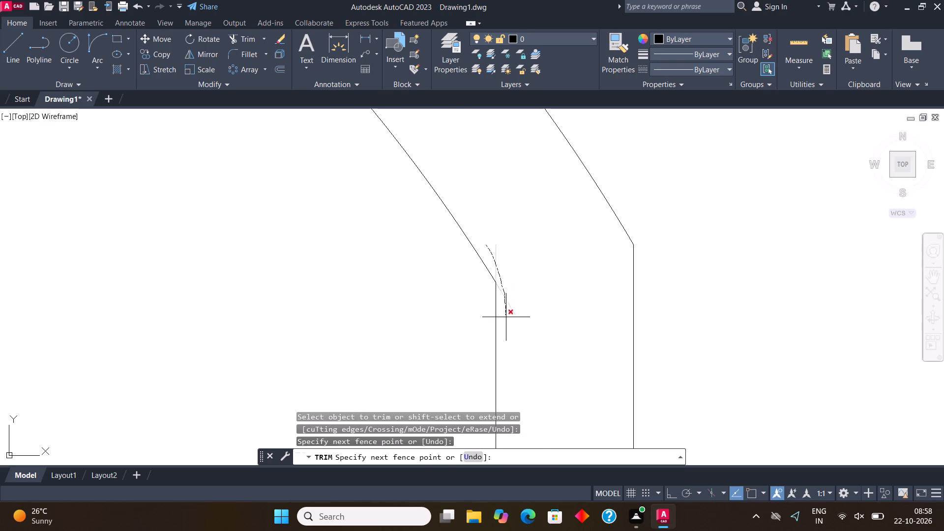
Trim the overlapping ends of the inner arc and side lines at the centre table's two lower corners.
{"action": "scroll", "coordinate": [530, 234], "scroll_direction": "down", "scroll_amount": 9}
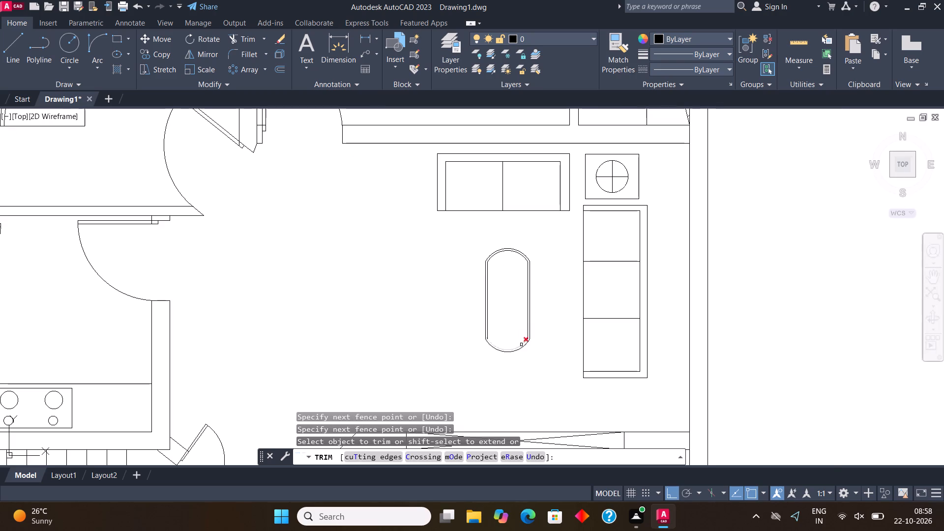
{"action": "scroll", "coordinate": [523, 345], "scroll_direction": "up", "scroll_amount": 6}
{"action": "scroll", "coordinate": [559, 251], "scroll_direction": "up", "scroll_amount": 5}
{"action": "left_click_drag", "start_coordinate": [556, 257], "coordinate": [529, 368]}
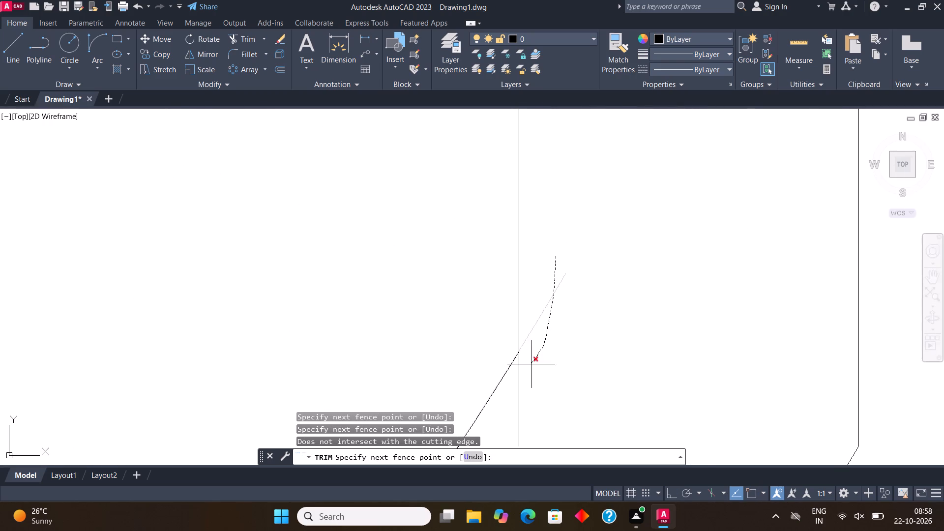
{"action": "left_click_drag", "start_coordinate": [529, 368], "coordinate": [513, 396]}
{"action": "scroll", "coordinate": [569, 221], "scroll_direction": "down", "scroll_amount": 6}
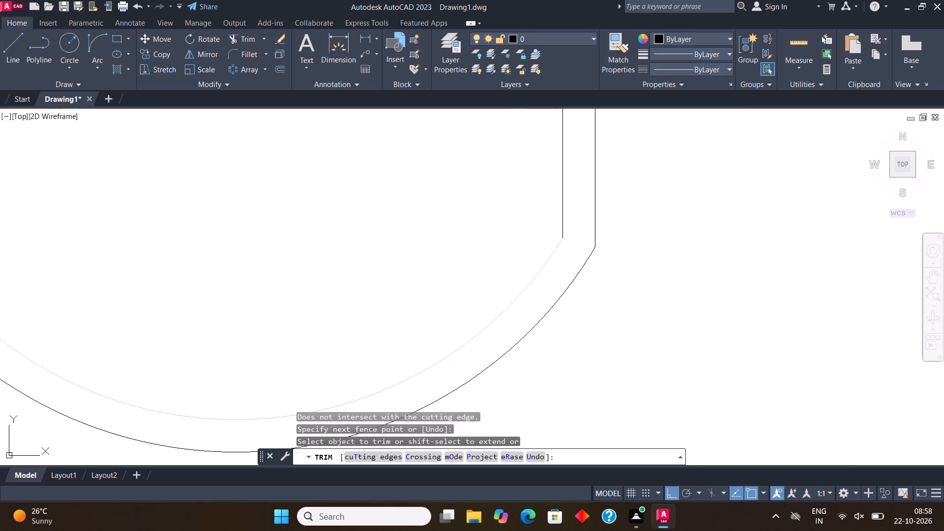
{"action": "scroll", "coordinate": [132, 239], "scroll_direction": "up", "scroll_amount": 6}
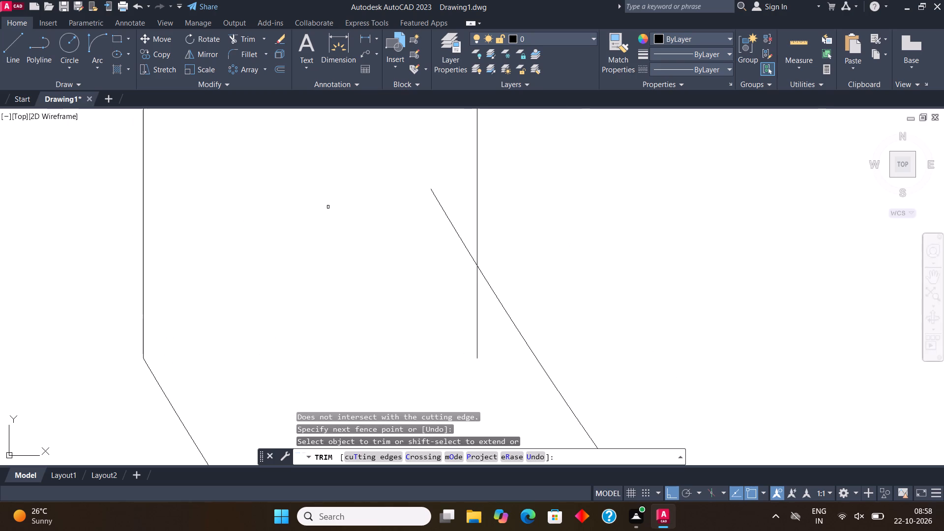
{"action": "left_click_drag", "start_coordinate": [455, 201], "coordinate": [483, 335]}
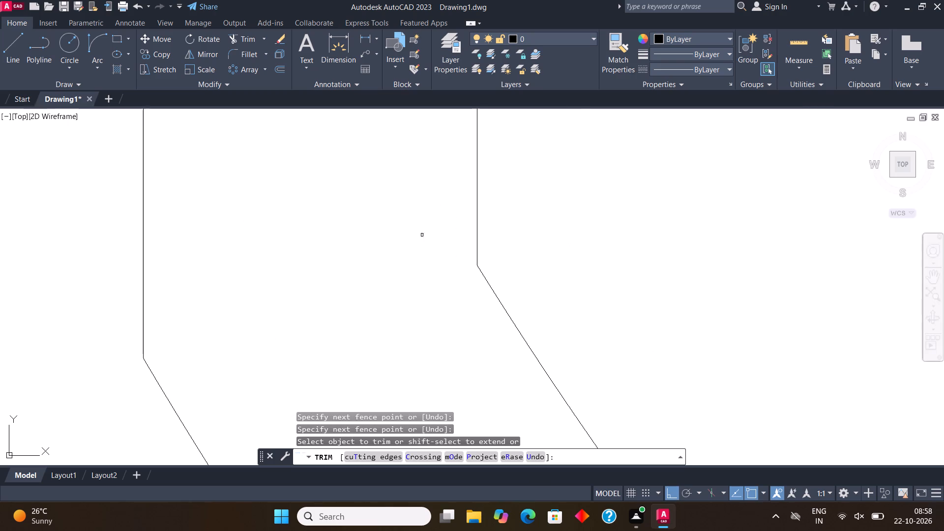
{"action": "scroll", "coordinate": [419, 234], "scroll_direction": "down", "scroll_amount": 7}
{"action": "key", "text": "Escape"}
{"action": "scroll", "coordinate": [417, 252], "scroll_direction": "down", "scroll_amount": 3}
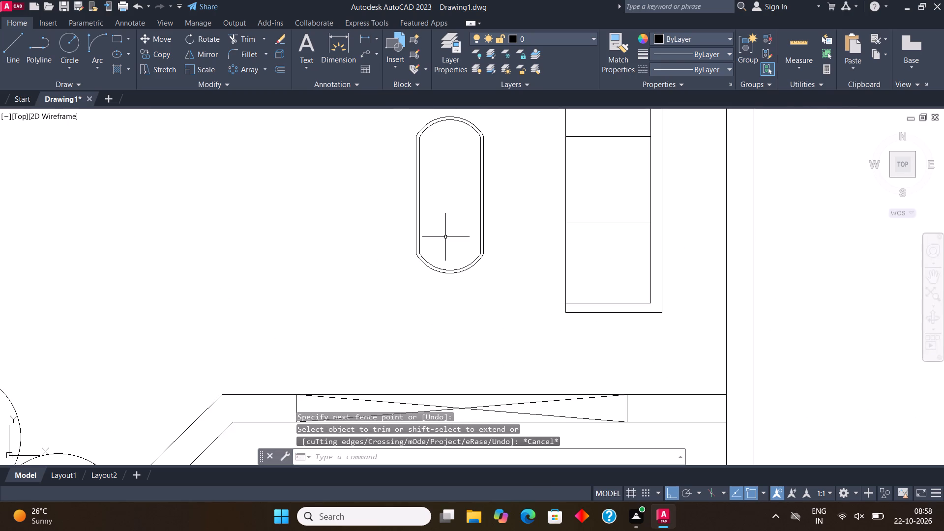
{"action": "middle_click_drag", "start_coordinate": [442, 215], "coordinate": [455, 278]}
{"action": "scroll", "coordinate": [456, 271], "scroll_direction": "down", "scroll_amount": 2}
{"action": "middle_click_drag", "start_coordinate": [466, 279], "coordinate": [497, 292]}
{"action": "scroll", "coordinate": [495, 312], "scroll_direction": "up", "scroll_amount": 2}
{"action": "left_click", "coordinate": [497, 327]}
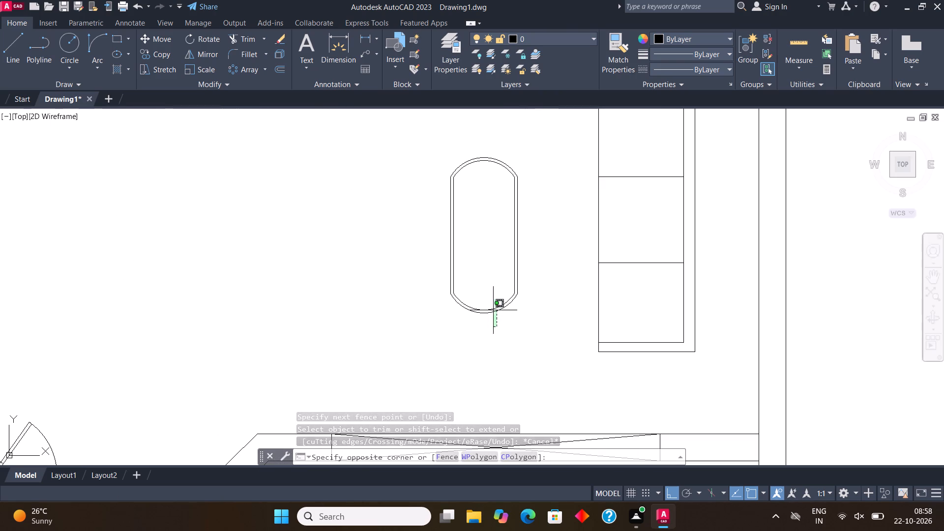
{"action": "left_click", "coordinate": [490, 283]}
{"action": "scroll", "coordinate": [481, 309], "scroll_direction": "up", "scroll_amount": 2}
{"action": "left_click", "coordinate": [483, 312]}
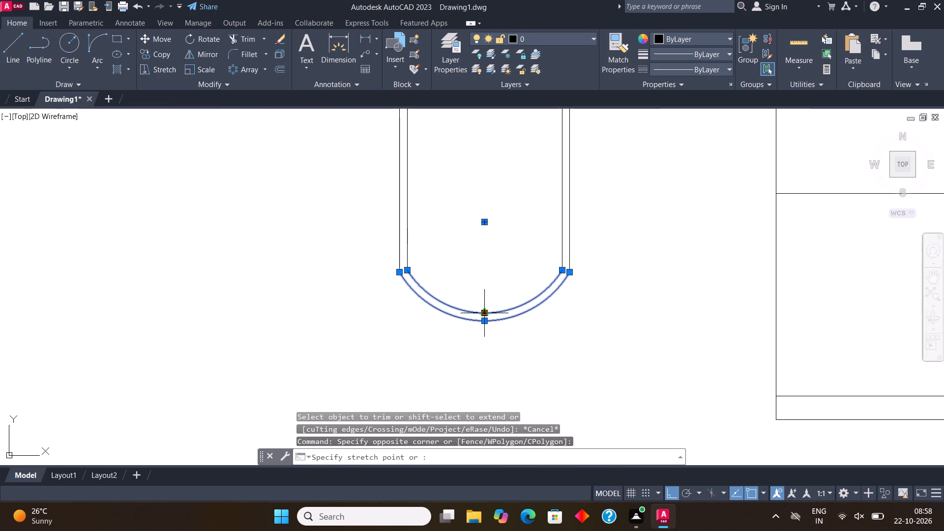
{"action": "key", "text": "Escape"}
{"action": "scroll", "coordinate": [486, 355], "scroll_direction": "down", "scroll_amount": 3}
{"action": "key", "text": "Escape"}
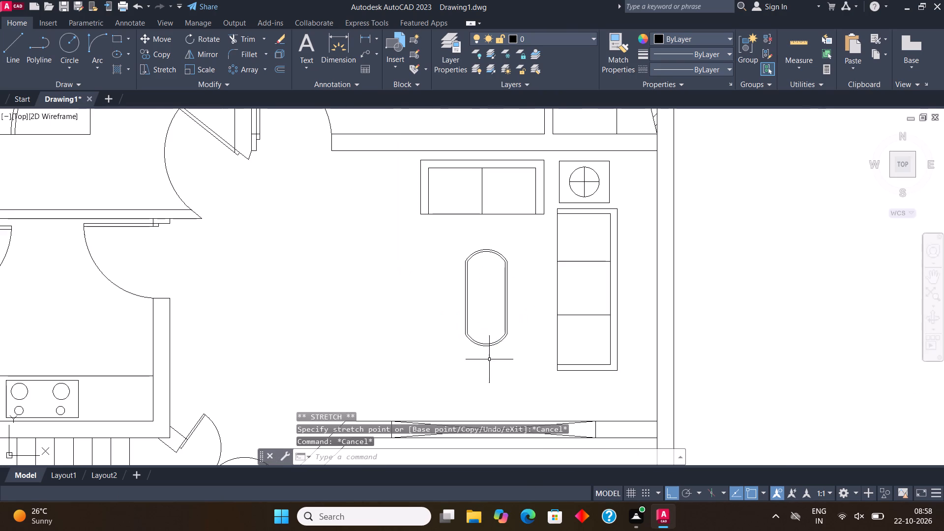
Move the centre table's two lower arcs straight up along the side lines to shorten the table.
{"action": "scroll", "coordinate": [509, 300], "scroll_direction": "up", "scroll_amount": 2}
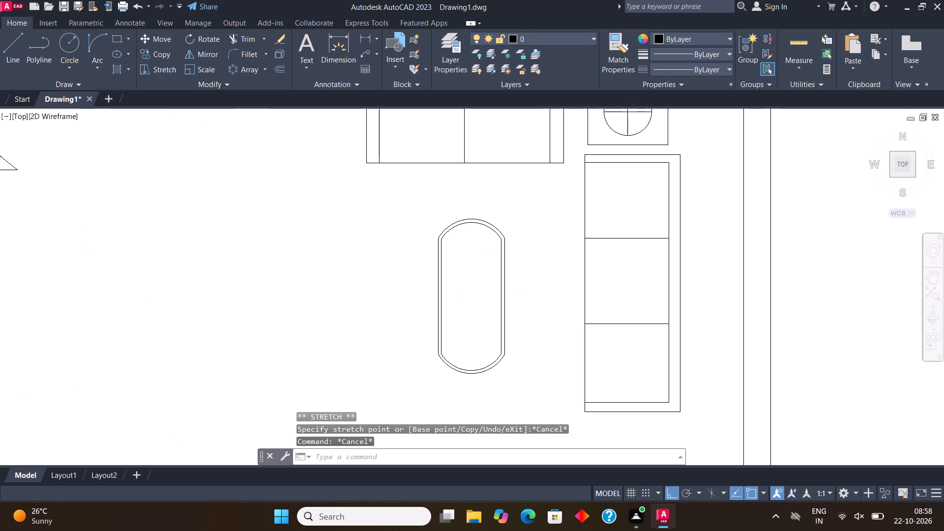
{"action": "scroll", "coordinate": [480, 342], "scroll_direction": "down", "scroll_amount": 2}
{"action": "scroll", "coordinate": [472, 388], "scroll_direction": "up", "scroll_amount": 2}
{"action": "left_click_drag", "start_coordinate": [479, 382], "coordinate": [479, 368]}
{"action": "left_click", "coordinate": [471, 299]}
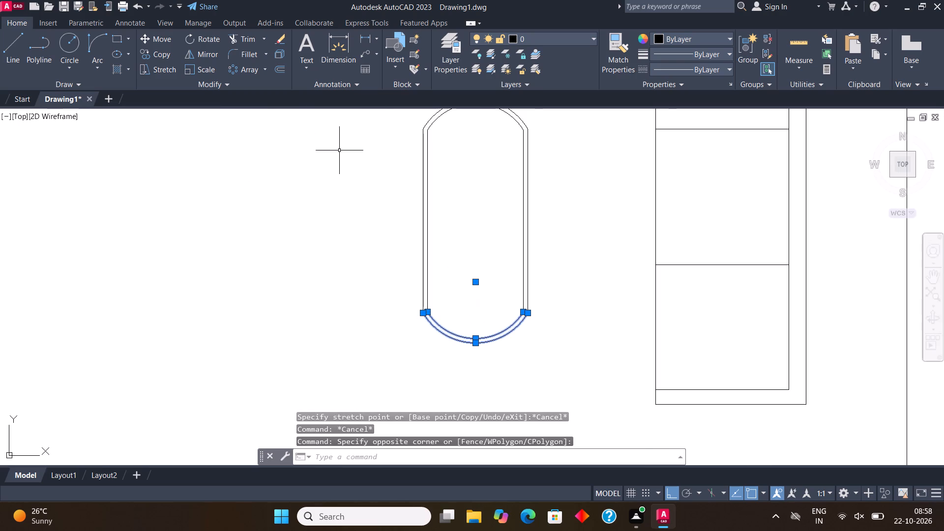
{"action": "left_click", "coordinate": [162, 33]}
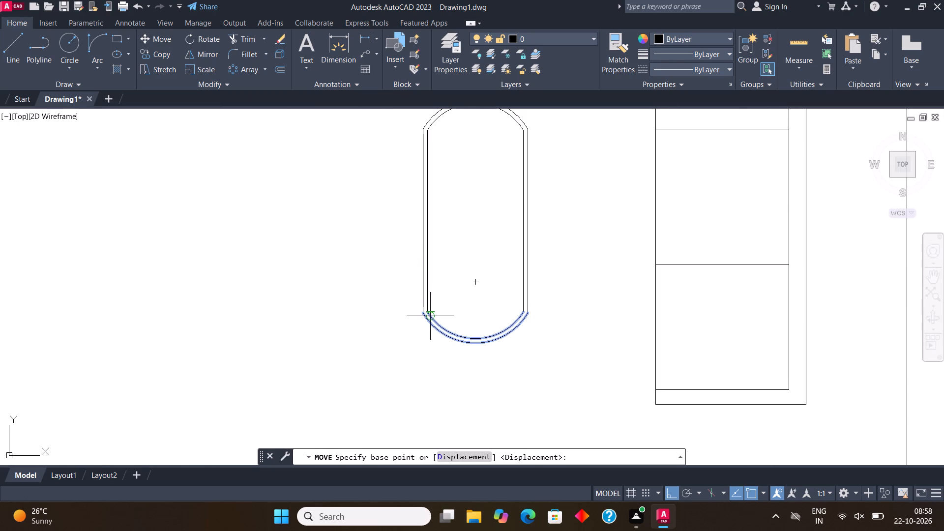
{"action": "left_click", "coordinate": [425, 311]}
{"action": "left_click", "coordinate": [427, 236]}
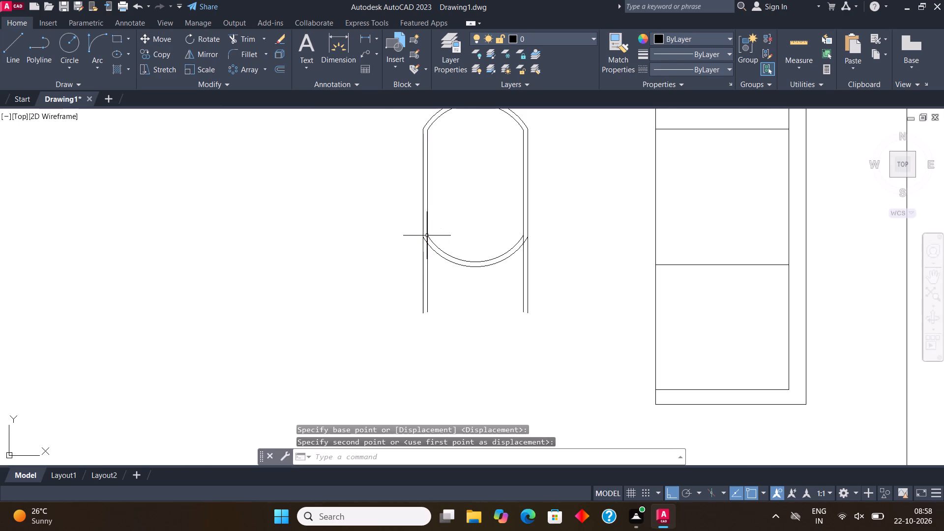
{"action": "key", "text": "Escape"}
{"action": "middle_click_drag", "start_coordinate": [468, 298], "coordinate": [468, 349]}
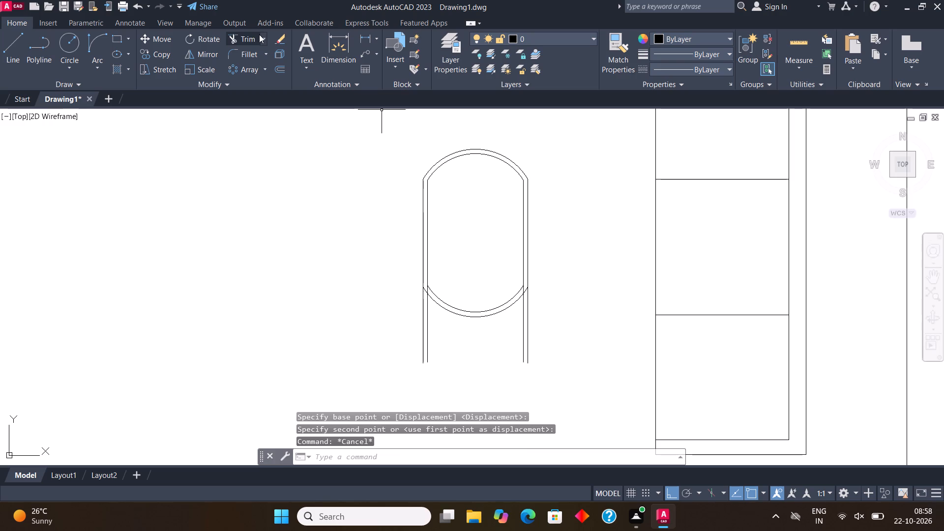
Trim the side lines extending below the centre table's two lower arcs, including the inner leftovers at both lower corners.
{"action": "left_click", "coordinate": [250, 36]}
{"action": "left_click_drag", "start_coordinate": [370, 316], "coordinate": [558, 301]}
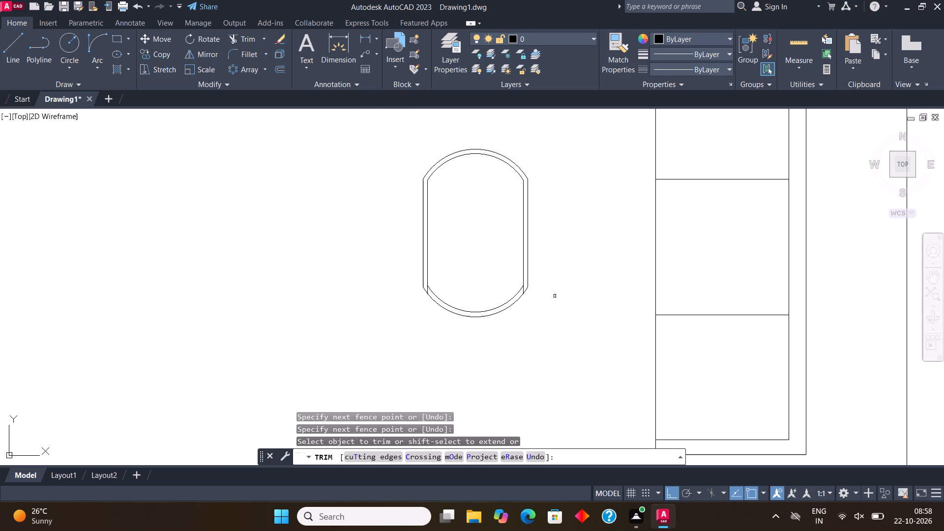
{"action": "scroll", "coordinate": [516, 291], "scroll_direction": "up", "scroll_amount": 4}
{"action": "left_click_drag", "start_coordinate": [559, 288], "coordinate": [548, 303]}
{"action": "scroll", "coordinate": [518, 309], "scroll_direction": "down", "scroll_amount": 2}
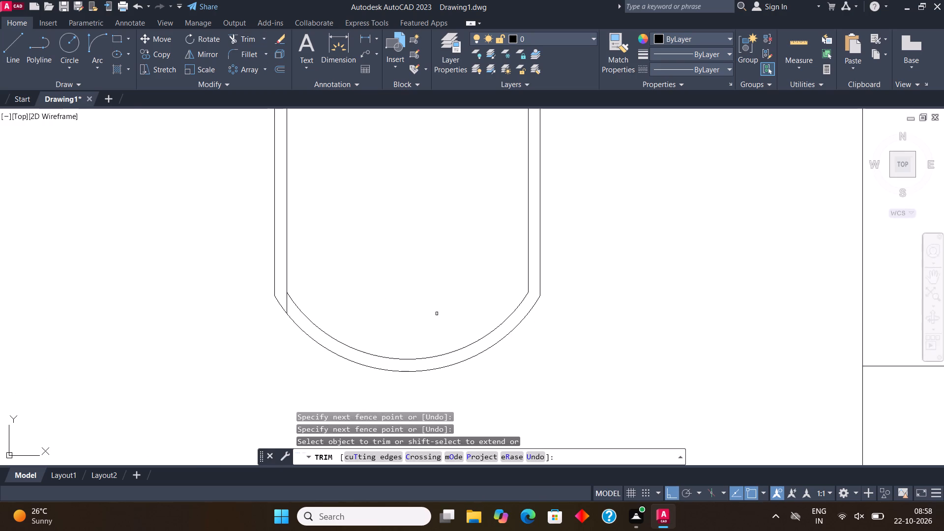
{"action": "scroll", "coordinate": [275, 306], "scroll_direction": "up", "scroll_amount": 2}
{"action": "left_click_drag", "start_coordinate": [300, 298], "coordinate": [305, 310]}
{"action": "left_click", "coordinate": [285, 287]}
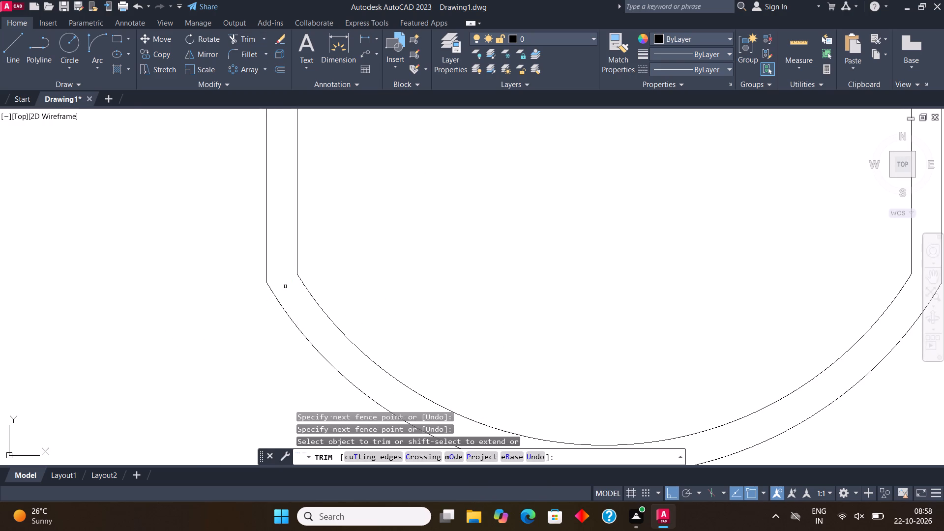
{"action": "scroll", "coordinate": [339, 295], "scroll_direction": "down", "scroll_amount": 5}
{"action": "scroll", "coordinate": [430, 269], "scroll_direction": "down", "scroll_amount": 1}
{"action": "middle_click_drag", "start_coordinate": [461, 291], "coordinate": [506, 293]}
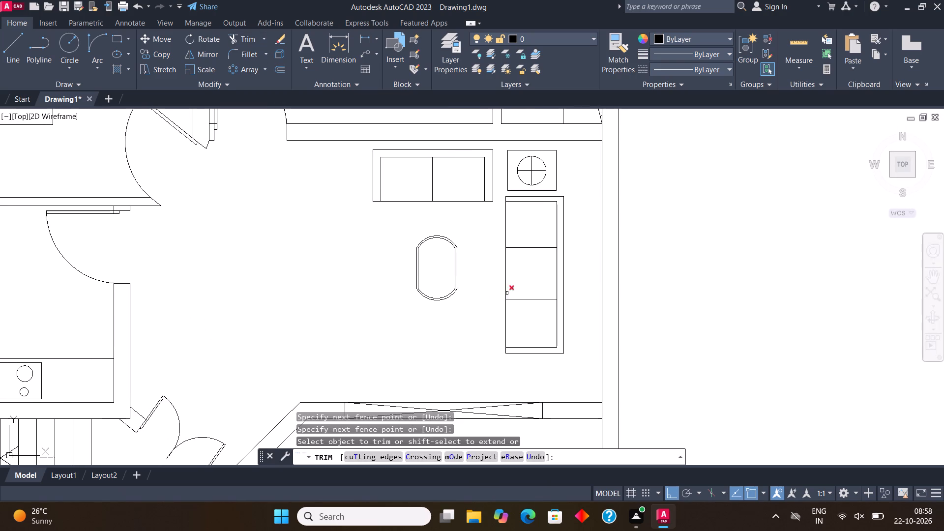
{"action": "key", "text": "Escape"}
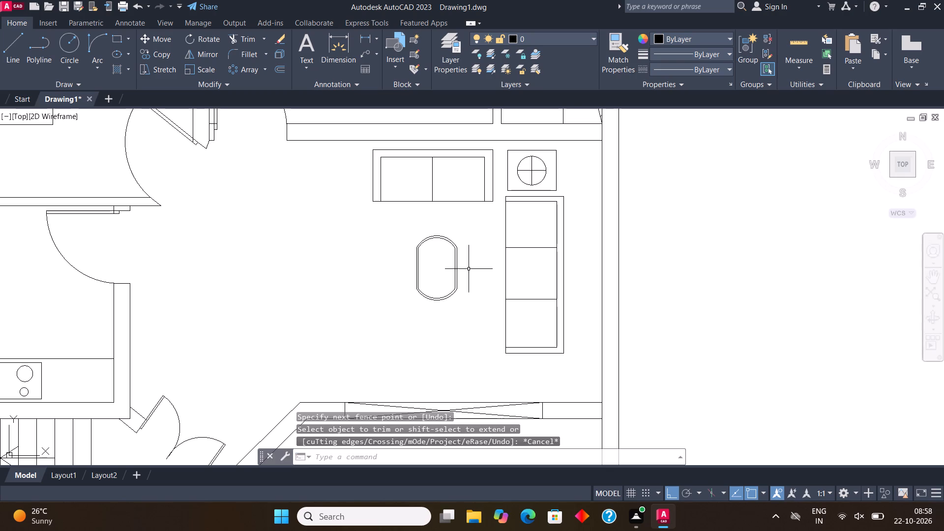
Draw a small square stool in the hall, just below and slightly right of the centre table.
{"action": "middle_click_drag", "start_coordinate": [466, 270], "coordinate": [518, 250]}
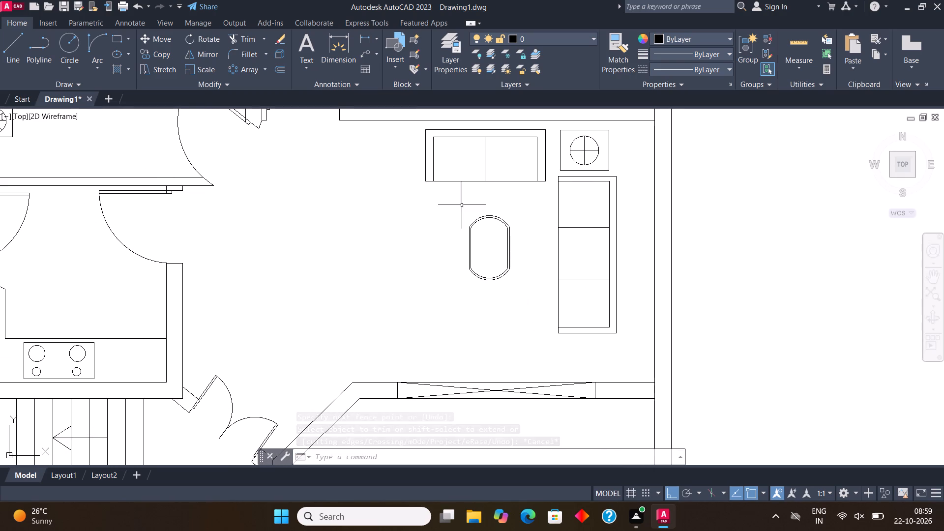
{"action": "left_click", "coordinate": [115, 36]}
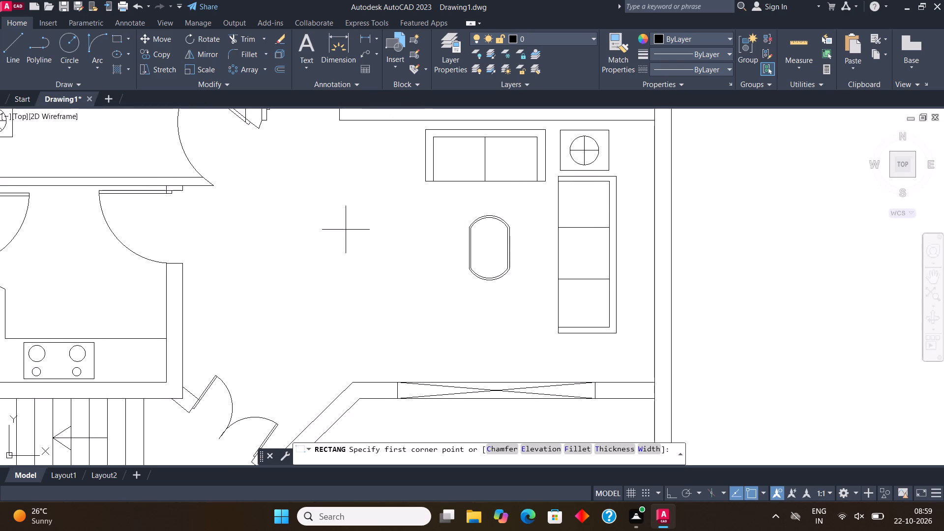
{"action": "scroll", "coordinate": [517, 318], "scroll_direction": "up", "scroll_amount": 2}
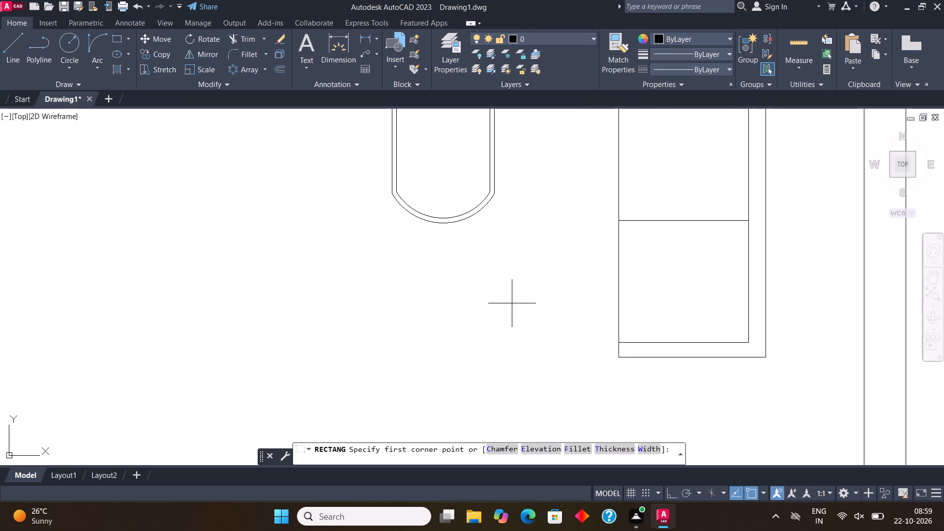
{"action": "left_click", "coordinate": [534, 304]}
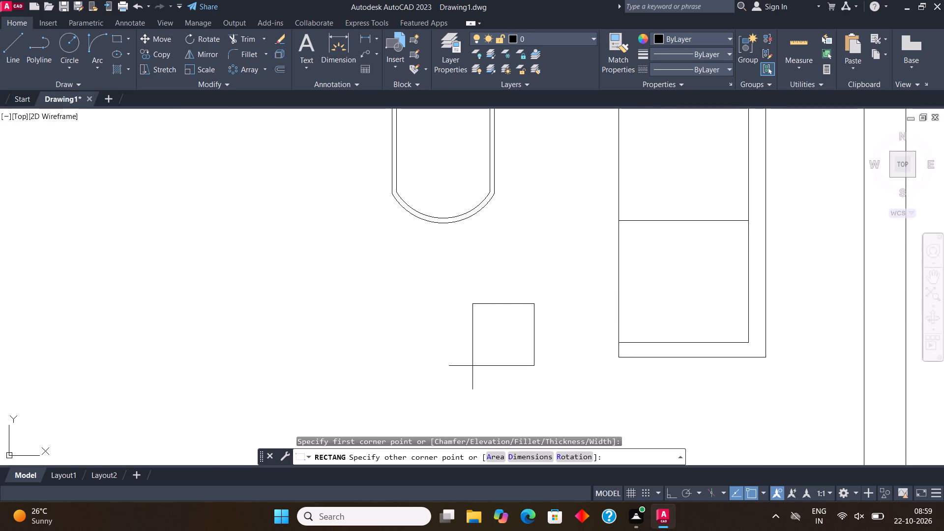
{"action": "left_click", "coordinate": [472, 366]}
Copy the small square stool straight to the left to make a pair below the centre table.
{"action": "left_click", "coordinate": [484, 326]}
{"action": "left_click", "coordinate": [434, 295]}
{"action": "left_click", "coordinate": [166, 53]}
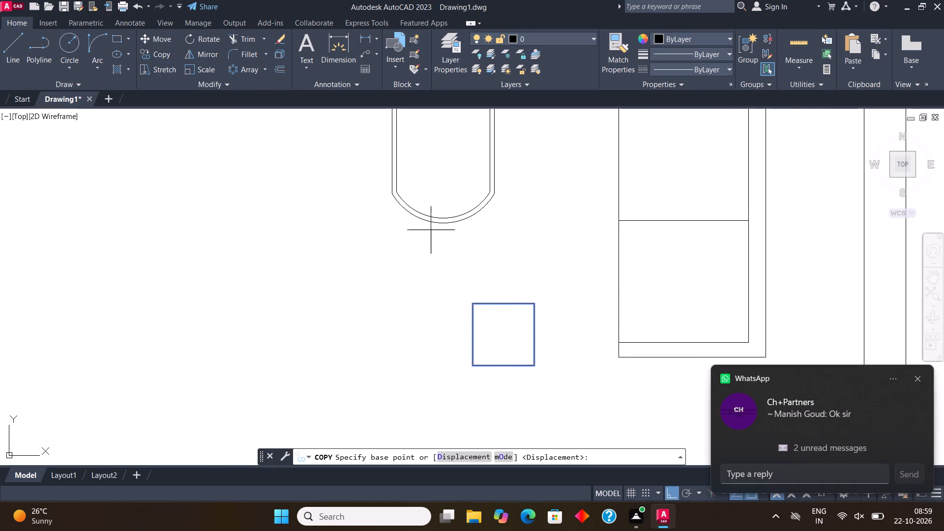
{"action": "left_click", "coordinate": [511, 338]}
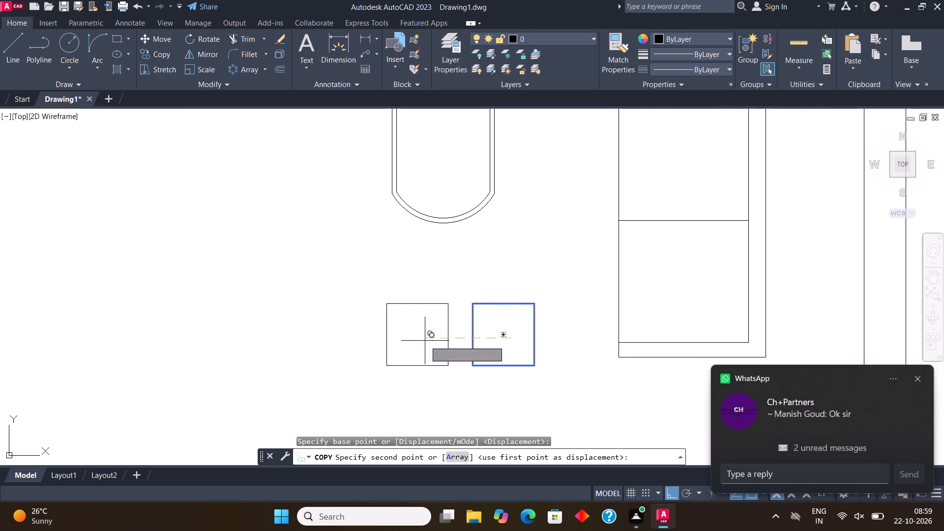
{"action": "left_click", "coordinate": [425, 341]}
{"action": "scroll", "coordinate": [517, 253], "scroll_direction": "down", "scroll_amount": 4}
{"action": "key", "text": "Escape"}
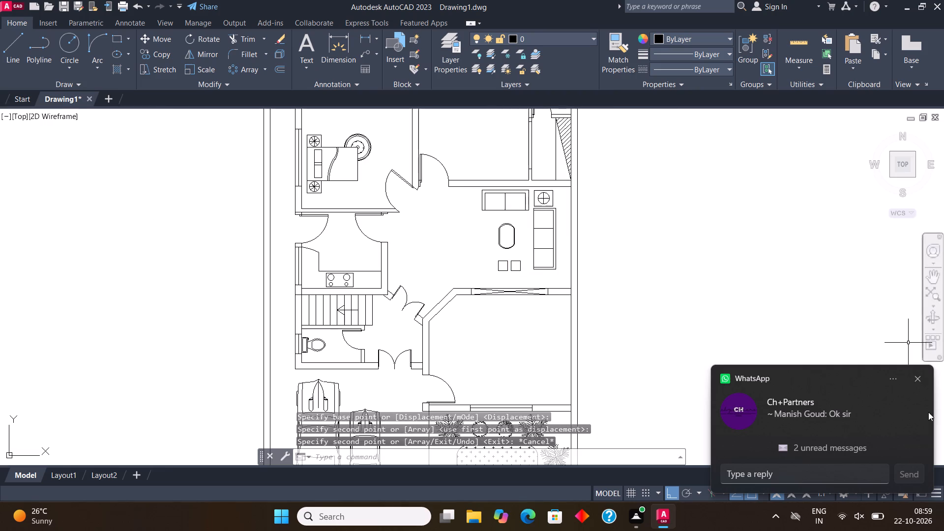
{"action": "left_click", "coordinate": [916, 380]}
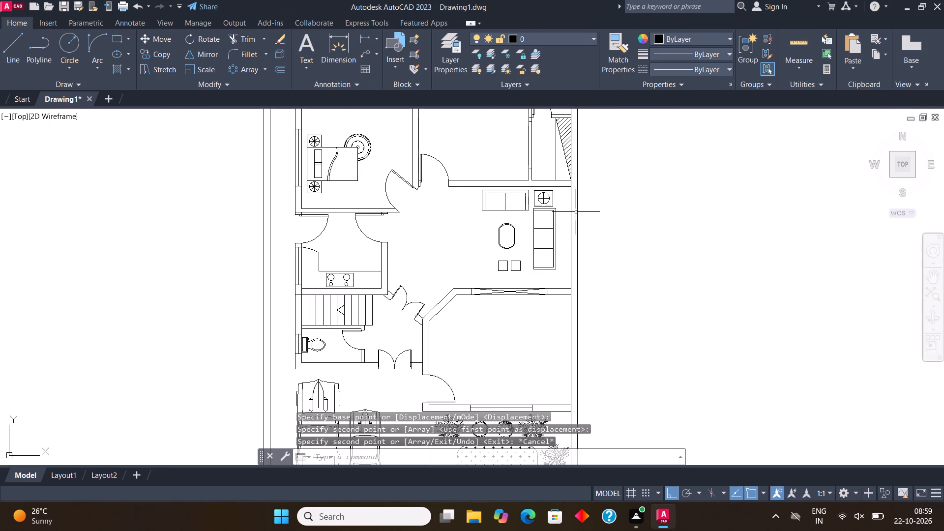
Draw a tall rectangle for a sofa seat near the right wall of the room above the planted garden.
{"action": "scroll", "coordinate": [575, 212], "scroll_direction": "down", "scroll_amount": 1}
{"action": "middle_click_drag", "start_coordinate": [581, 275], "coordinate": [593, 210]}
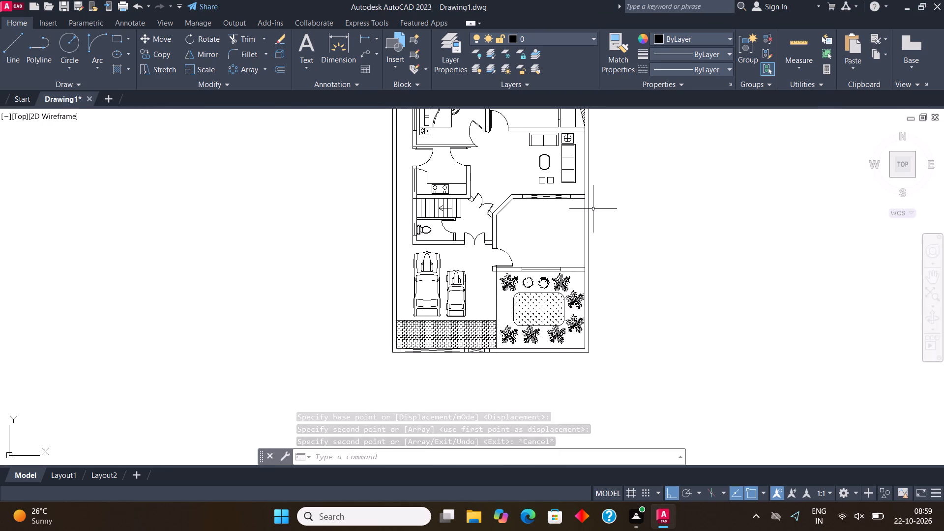
{"action": "scroll", "coordinate": [580, 200], "scroll_direction": "up", "scroll_amount": 2}
{"action": "left_click", "coordinate": [114, 41]}
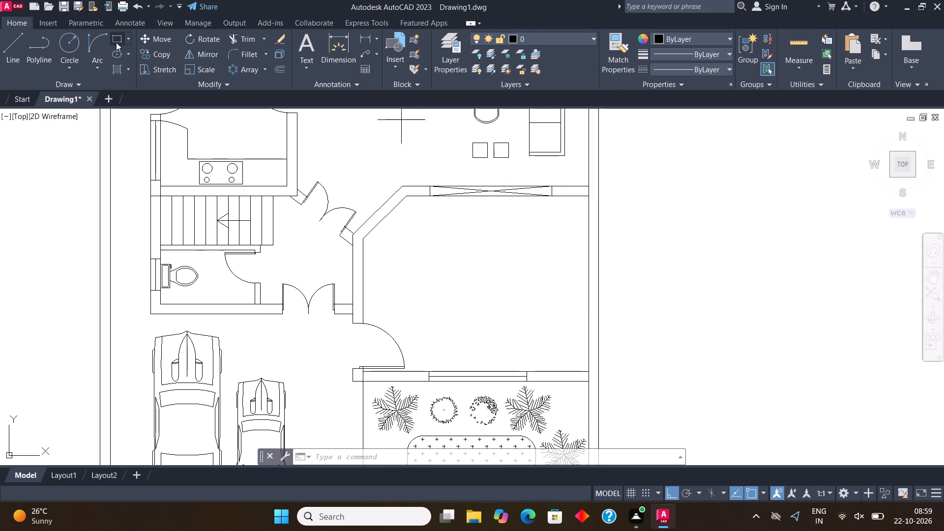
{"action": "scroll", "coordinate": [499, 297], "scroll_direction": "up", "scroll_amount": 1}
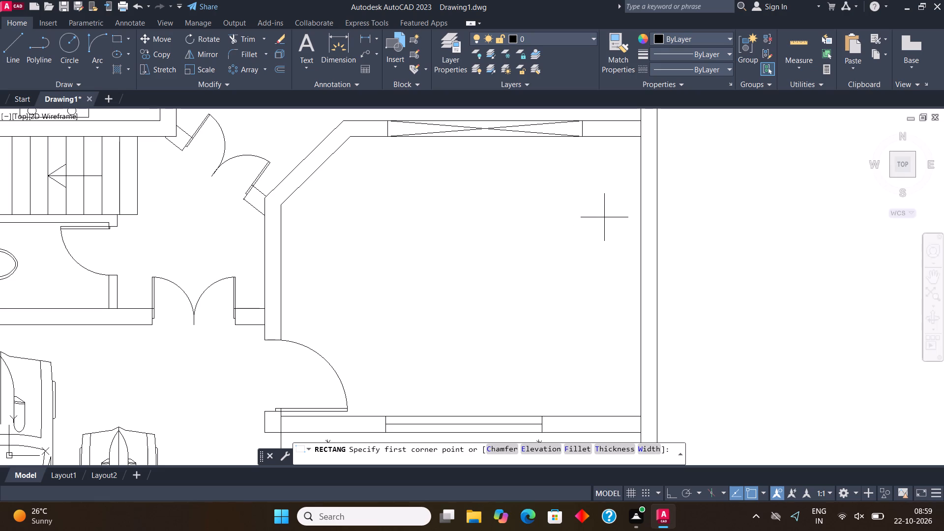
{"action": "left_click", "coordinate": [603, 208]}
{"action": "left_click", "coordinate": [543, 370]}
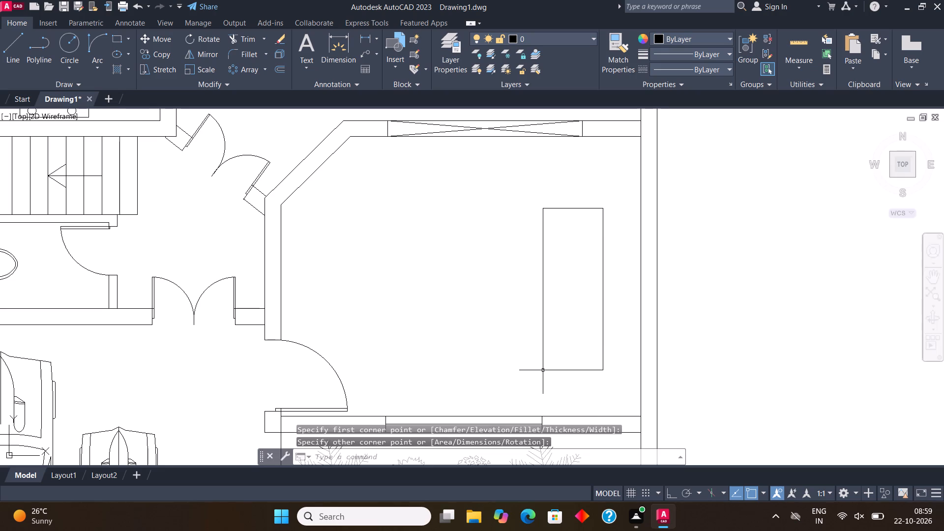
Draw the sofa's armrests and back as a line outline about 3'-2" wide around the seat's top, right and bottom sides.
{"action": "left_click", "coordinate": [3, 50]}
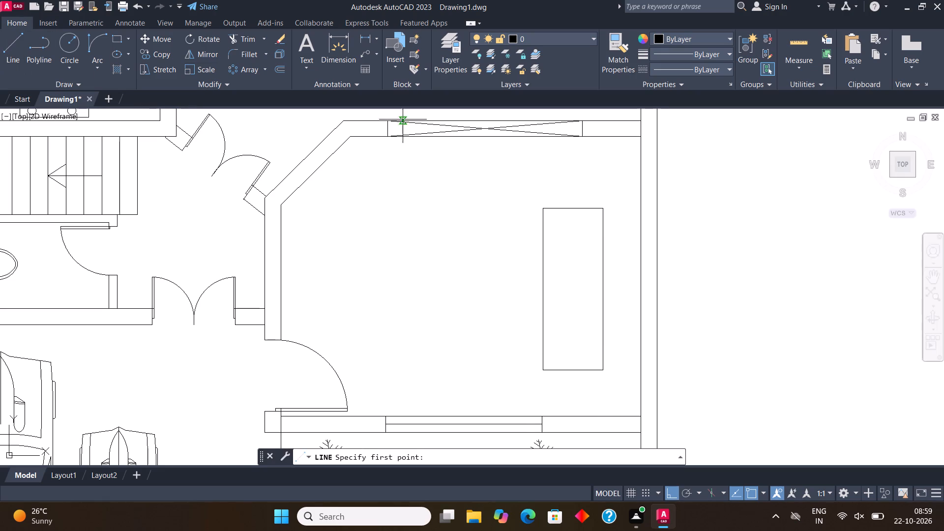
{"action": "left_click", "coordinate": [542, 209]}
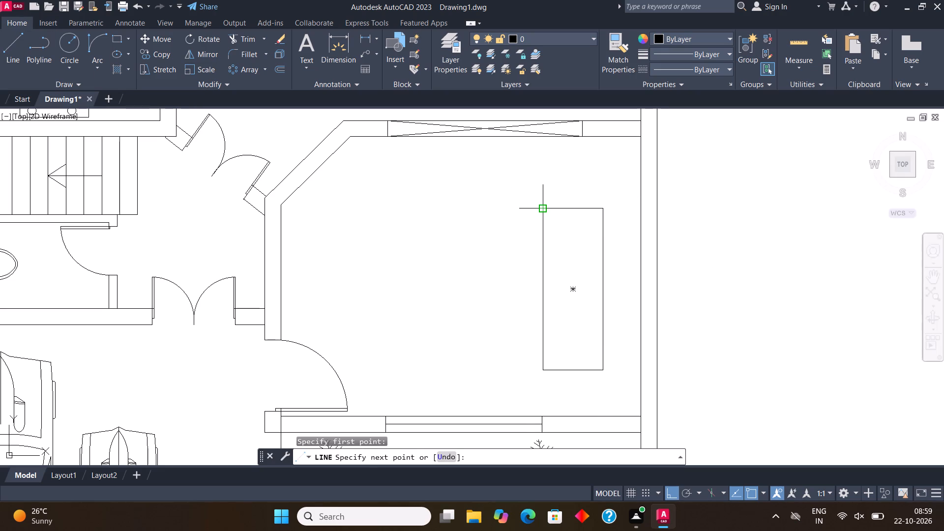
{"action": "left_click", "coordinate": [541, 200]}
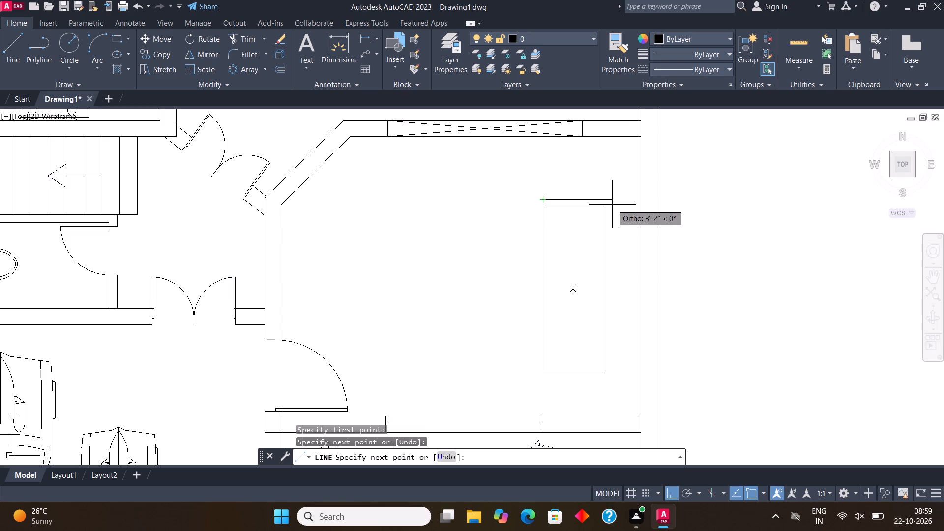
{"action": "left_click", "coordinate": [613, 205]}
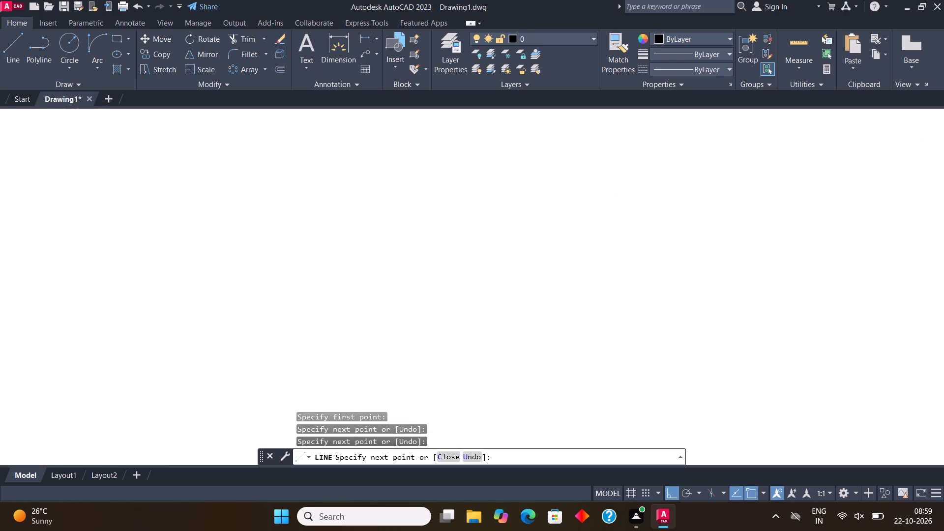
{"action": "left_click", "coordinate": [611, 380]}
{"action": "left_click", "coordinate": [540, 381]}
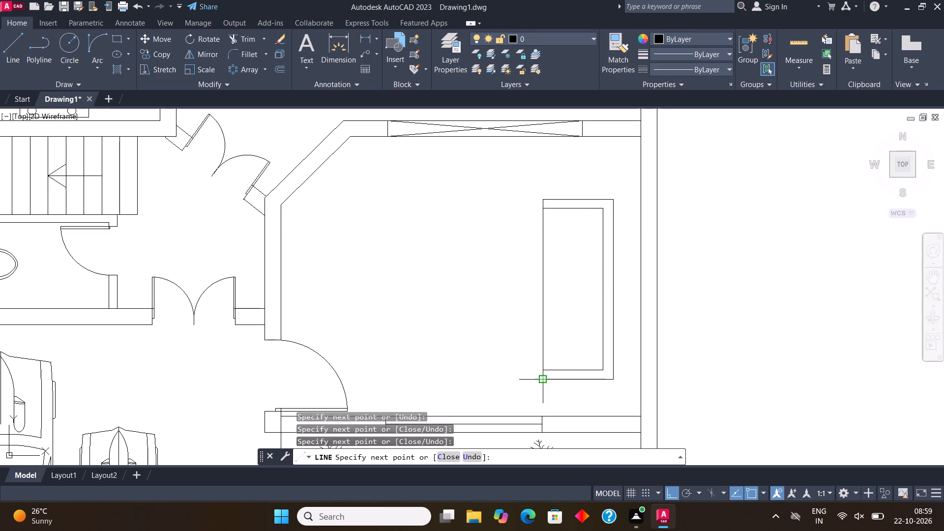
{"action": "left_click", "coordinate": [544, 350]}
{"action": "key", "text": "Escape"}
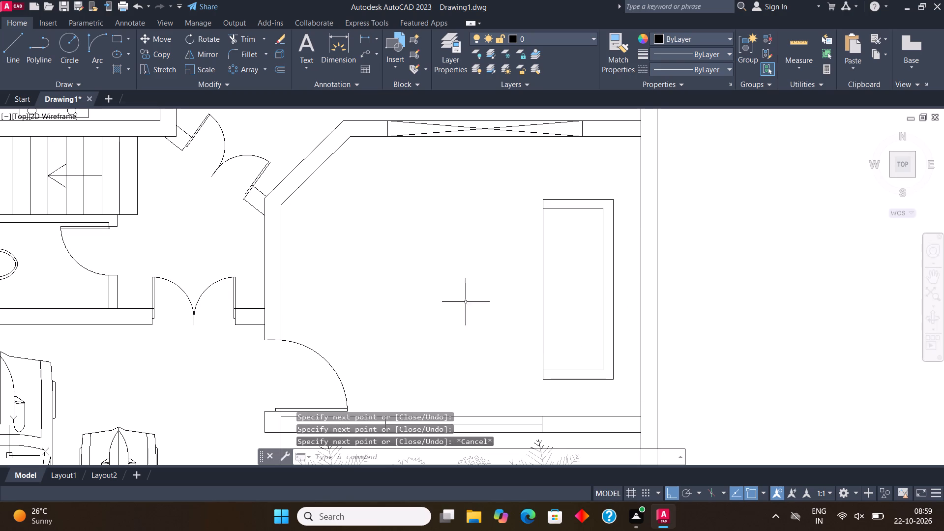
Draw a horizontal line across the new sofa seat at mid-height to divide it into two seats.
{"action": "left_click", "coordinate": [8, 45]}
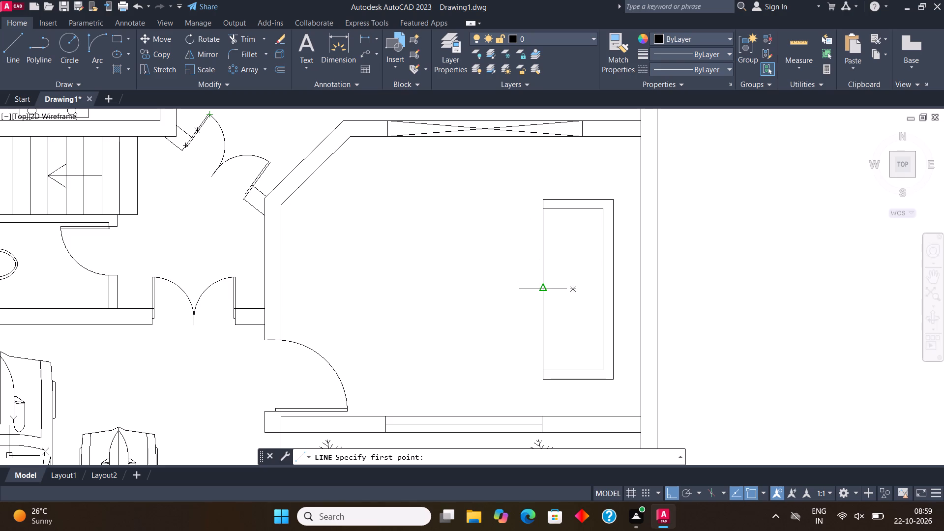
{"action": "left_click", "coordinate": [543, 292]}
{"action": "left_click", "coordinate": [599, 287]}
{"action": "key", "text": "Escape"}
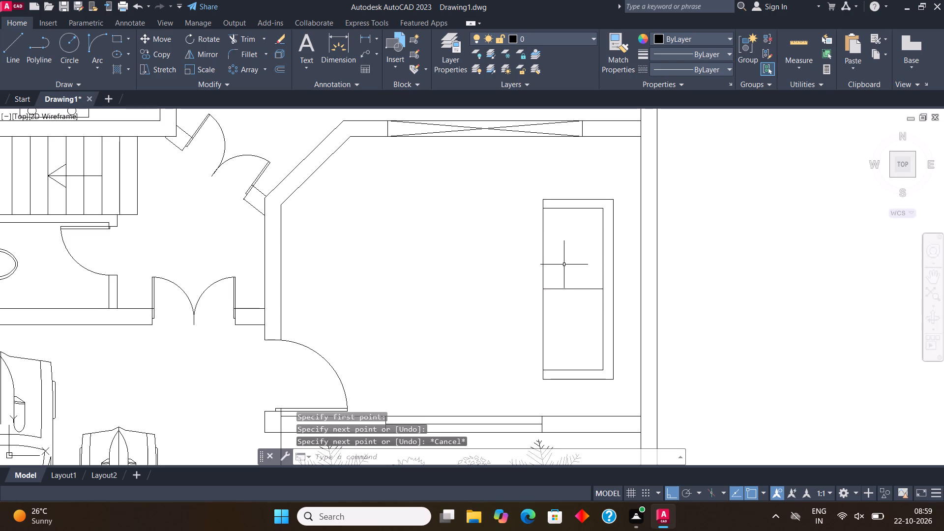
Draw a rectangular side table with a circle at its centre, just above the new two-seater sofa.
{"action": "scroll", "coordinate": [567, 225], "scroll_direction": "down", "scroll_amount": 2}
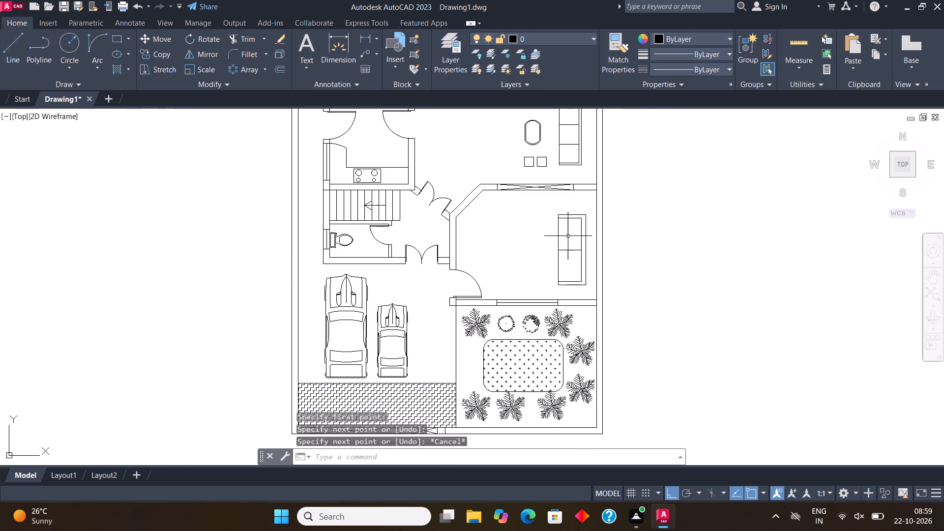
{"action": "scroll", "coordinate": [589, 217], "scroll_direction": "up", "scroll_amount": 2}
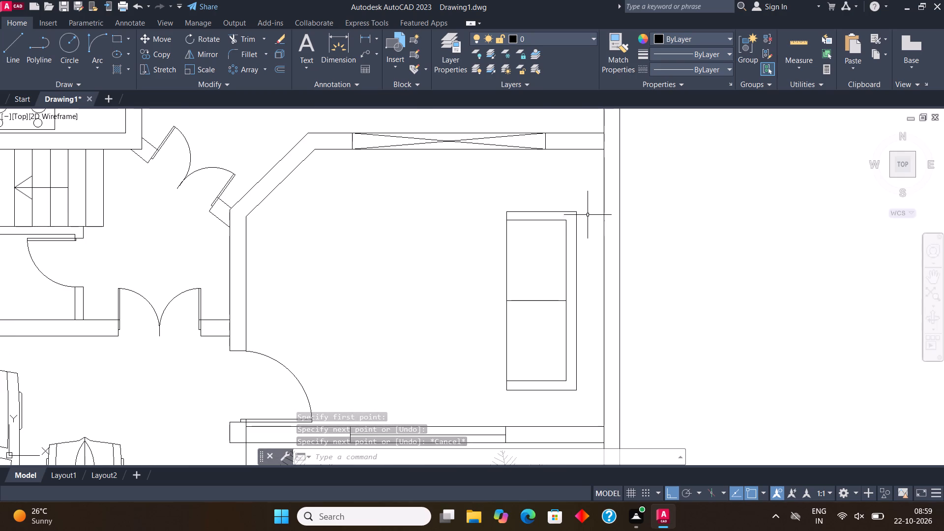
{"action": "left_click", "coordinate": [118, 39]}
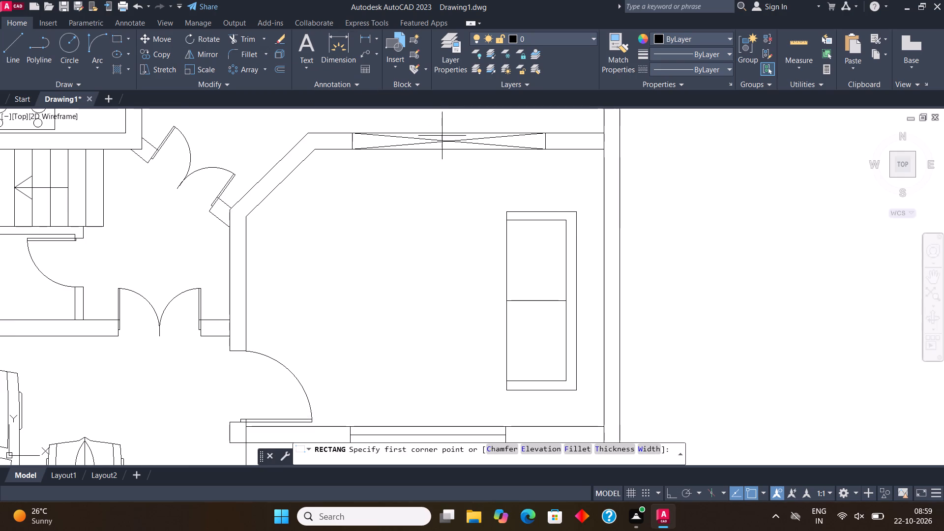
{"action": "middle_click_drag", "start_coordinate": [443, 138], "coordinate": [440, 177]}
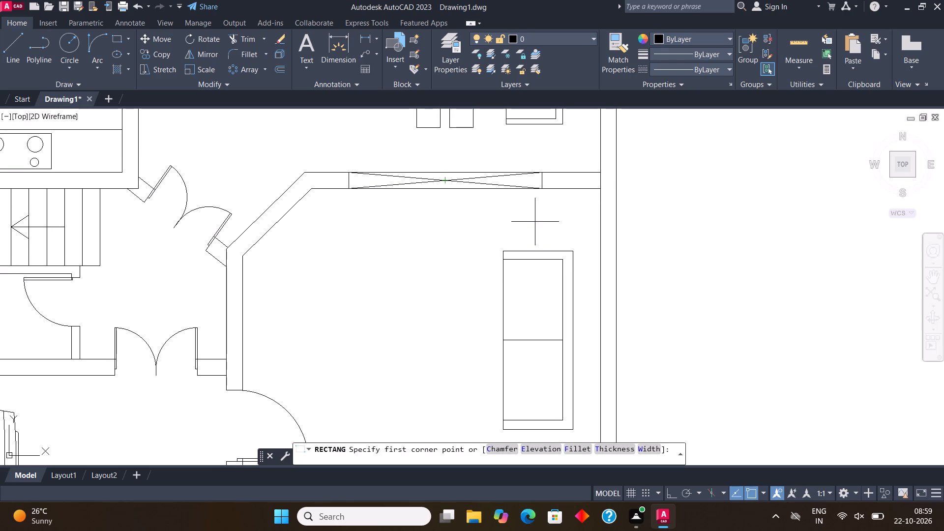
{"action": "left_click", "coordinate": [514, 239]}
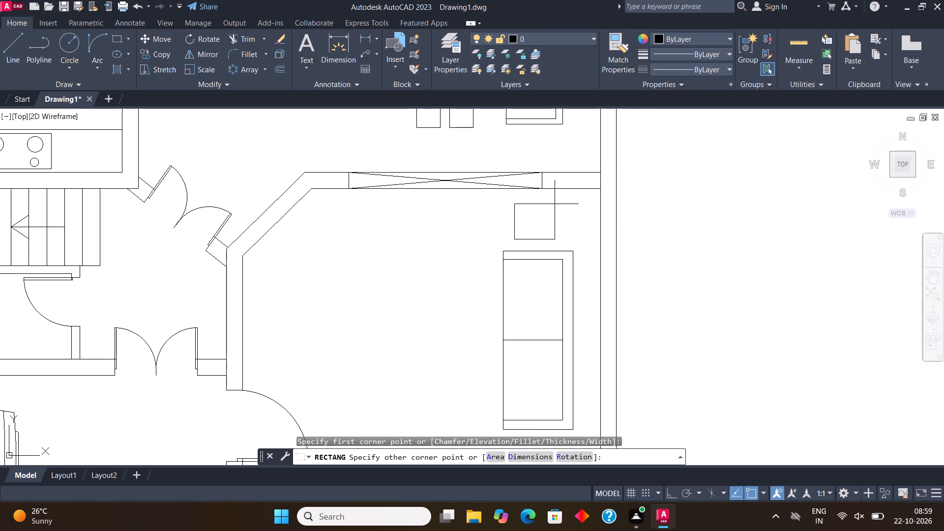
{"action": "left_click", "coordinate": [554, 204]}
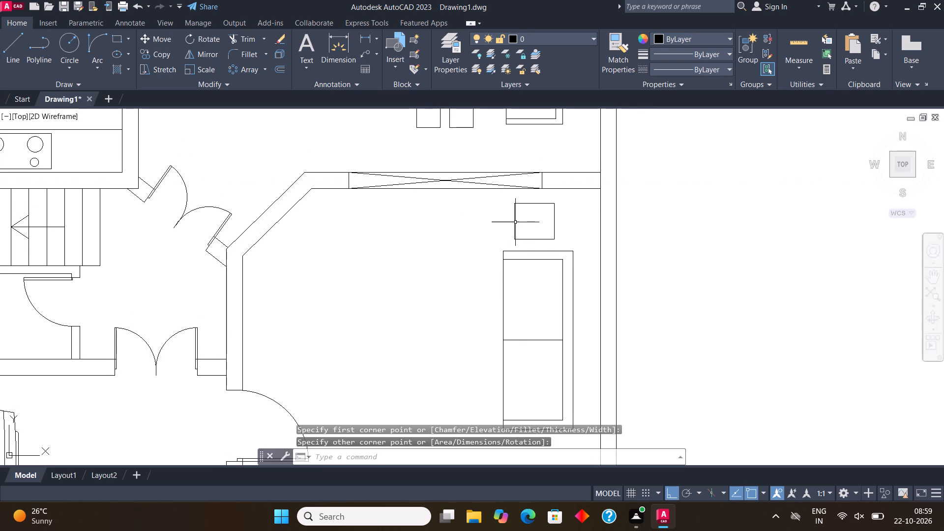
{"action": "left_click", "coordinate": [61, 40]}
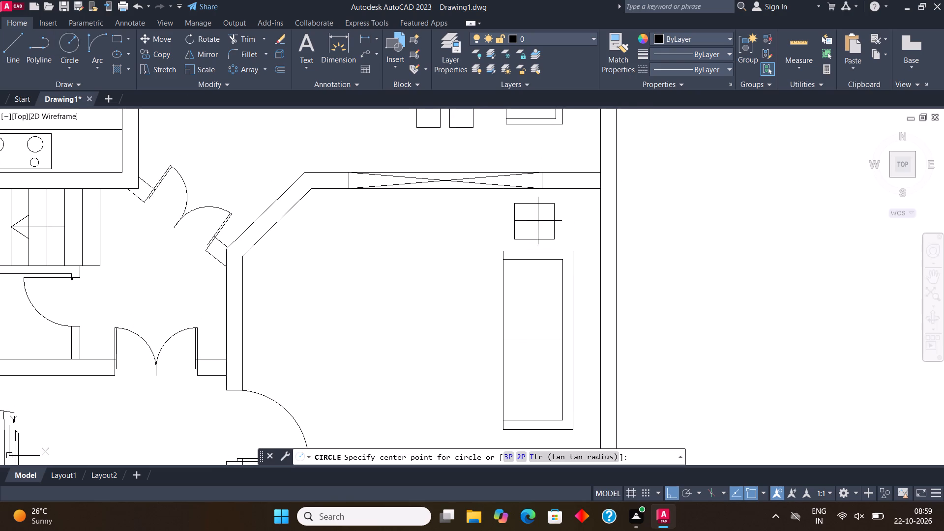
{"action": "left_click", "coordinate": [534, 222]}
{"action": "left_click", "coordinate": [546, 232]}
Place the circle at the centre of the side table above the two-seater sofa.
{"action": "left_click", "coordinate": [535, 220]}
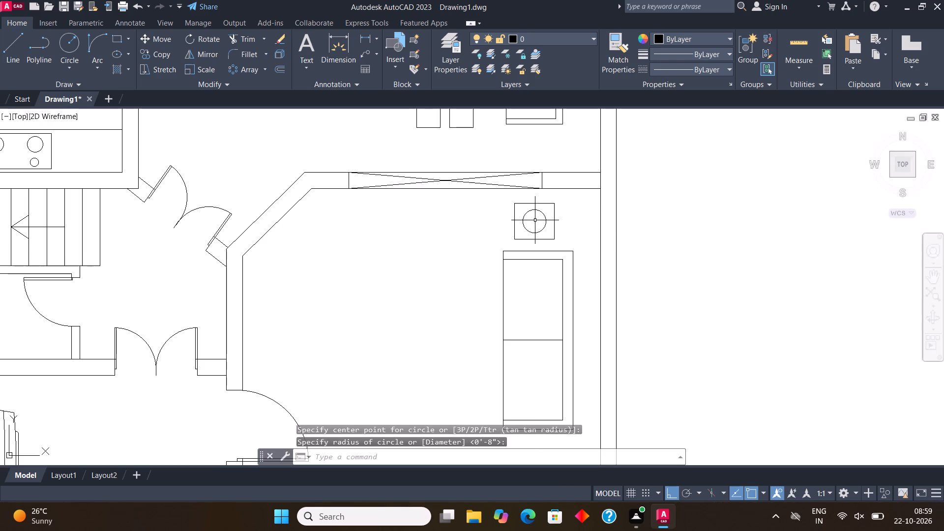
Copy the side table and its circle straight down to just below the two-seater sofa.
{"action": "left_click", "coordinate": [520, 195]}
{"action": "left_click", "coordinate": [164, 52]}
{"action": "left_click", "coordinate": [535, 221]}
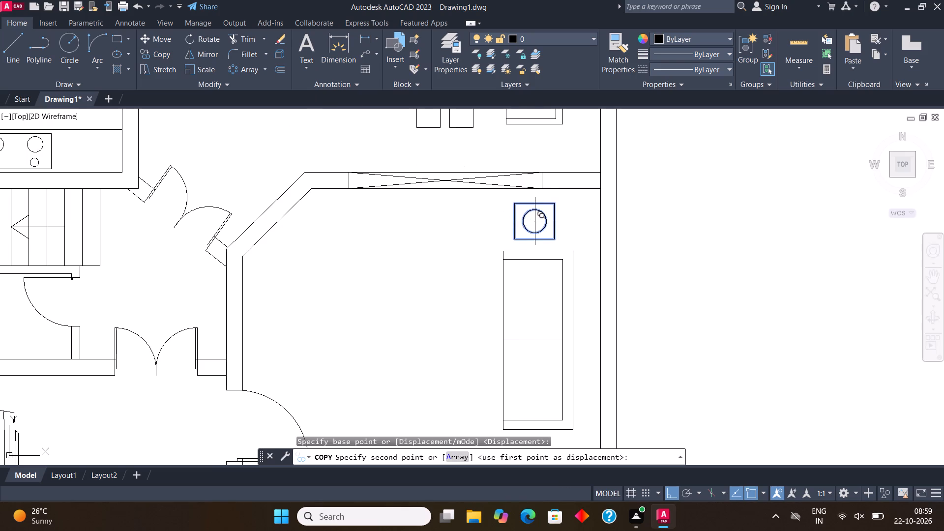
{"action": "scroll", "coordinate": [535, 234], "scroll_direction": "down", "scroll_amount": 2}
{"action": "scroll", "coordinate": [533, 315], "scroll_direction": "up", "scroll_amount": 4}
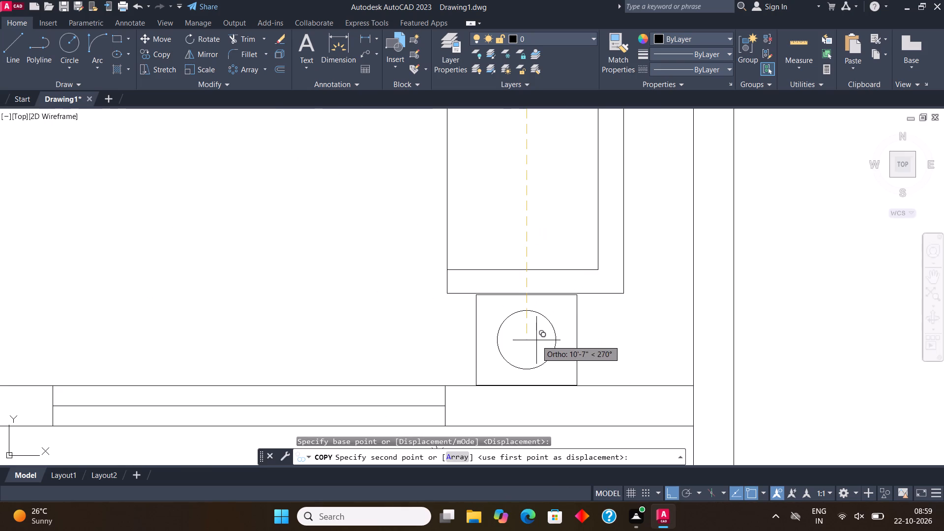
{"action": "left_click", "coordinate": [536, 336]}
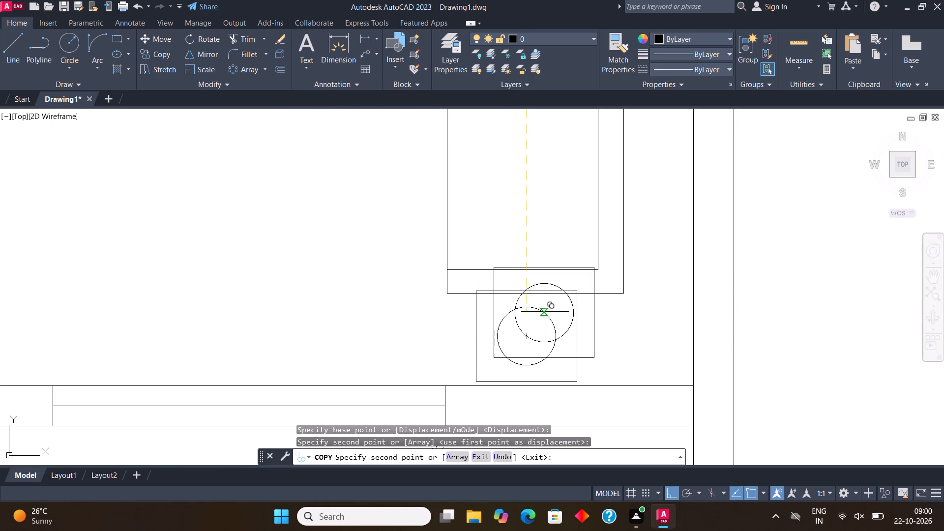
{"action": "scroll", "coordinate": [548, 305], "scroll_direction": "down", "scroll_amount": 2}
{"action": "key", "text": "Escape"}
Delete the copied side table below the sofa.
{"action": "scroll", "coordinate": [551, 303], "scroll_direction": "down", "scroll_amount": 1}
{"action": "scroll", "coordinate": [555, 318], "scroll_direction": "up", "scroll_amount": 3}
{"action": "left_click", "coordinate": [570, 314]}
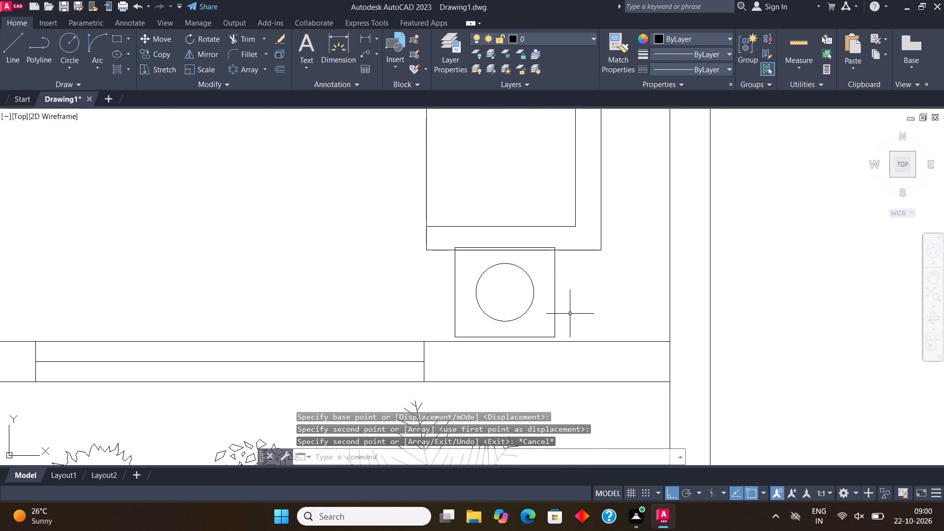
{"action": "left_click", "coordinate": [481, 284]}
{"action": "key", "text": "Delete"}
Draw a nearly square rectangle for an armchair to the left of the side table.
{"action": "scroll", "coordinate": [498, 329], "scroll_direction": "down", "scroll_amount": 3}
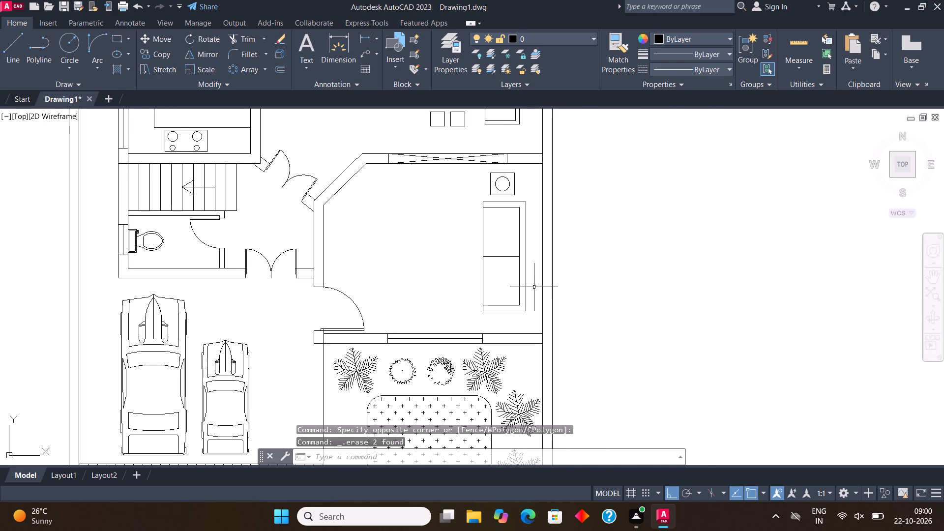
{"action": "middle_click_drag", "start_coordinate": [501, 262], "coordinate": [536, 267]}
{"action": "scroll", "coordinate": [517, 176], "scroll_direction": "up", "scroll_amount": 1}
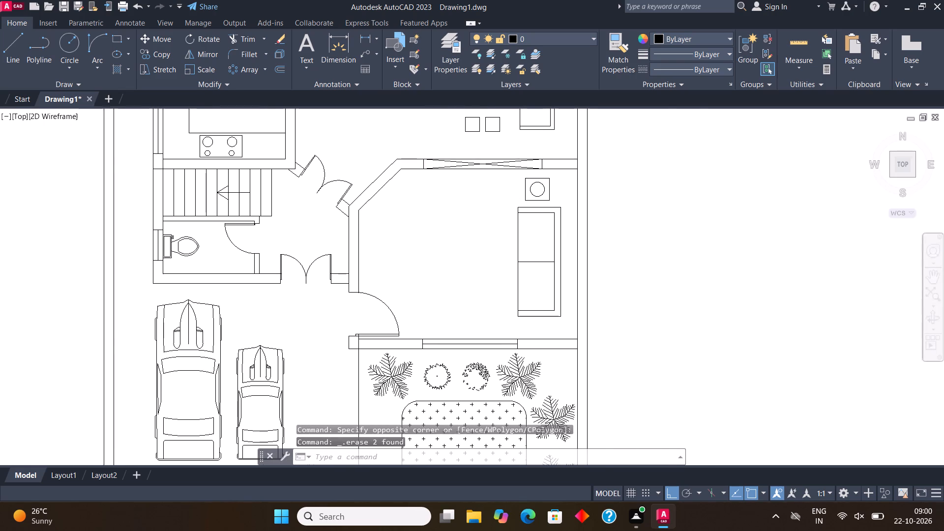
{"action": "scroll", "coordinate": [517, 176], "scroll_direction": "up", "scroll_amount": 1}
{"action": "left_click", "coordinate": [113, 38]}
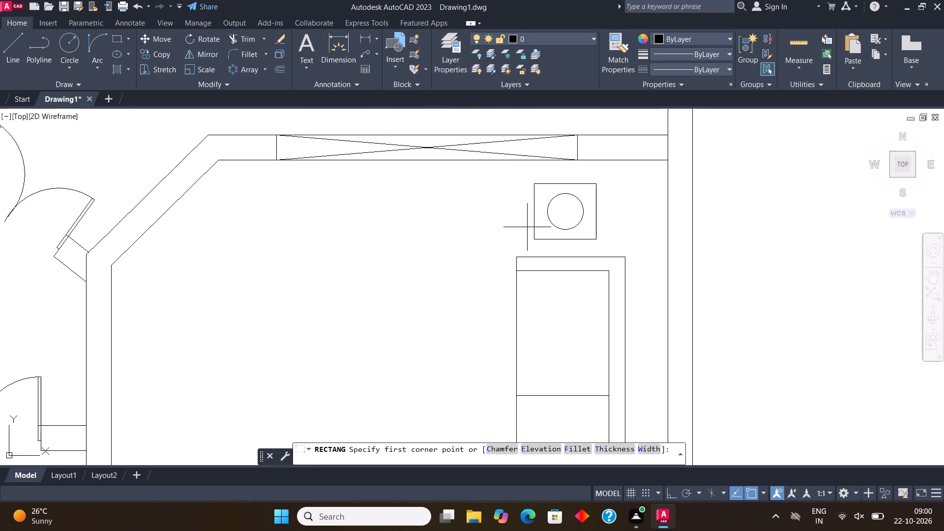
{"action": "scroll", "coordinate": [538, 246], "scroll_direction": "down", "scroll_amount": 1}
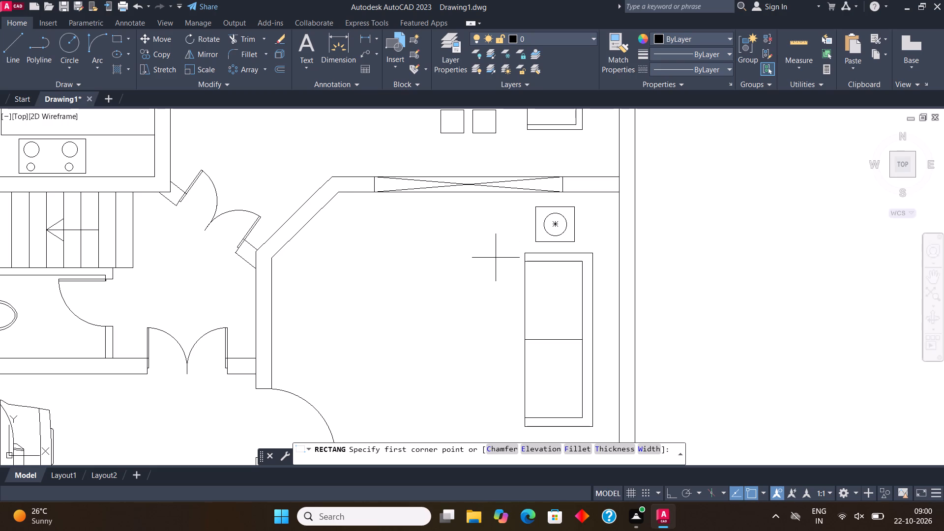
{"action": "left_click", "coordinate": [496, 259]}
{"action": "left_click", "coordinate": [442, 208]}
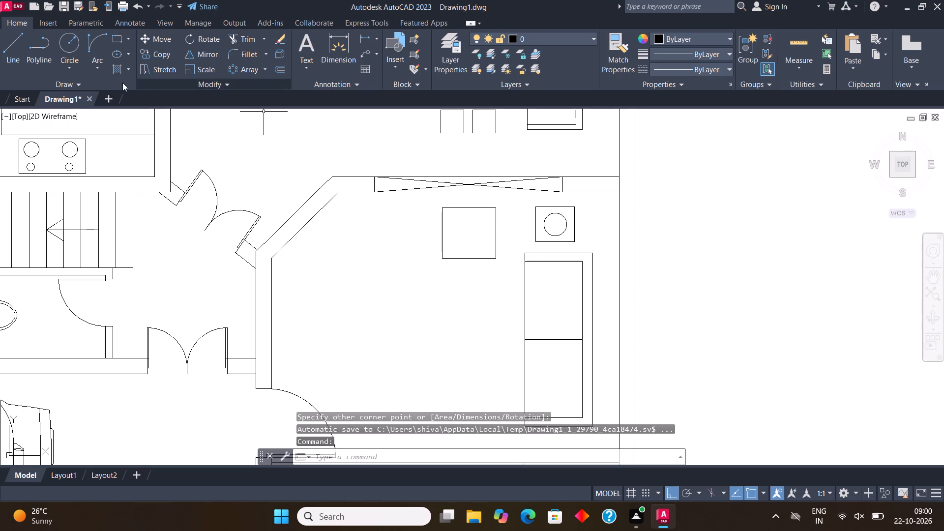
Draw the armchair's seat with lines inside the square, leaving narrow arms on both sides and a back along the top.
{"action": "left_click", "coordinate": [17, 51]}
{"action": "scroll", "coordinate": [443, 231], "scroll_direction": "up", "scroll_amount": 1}
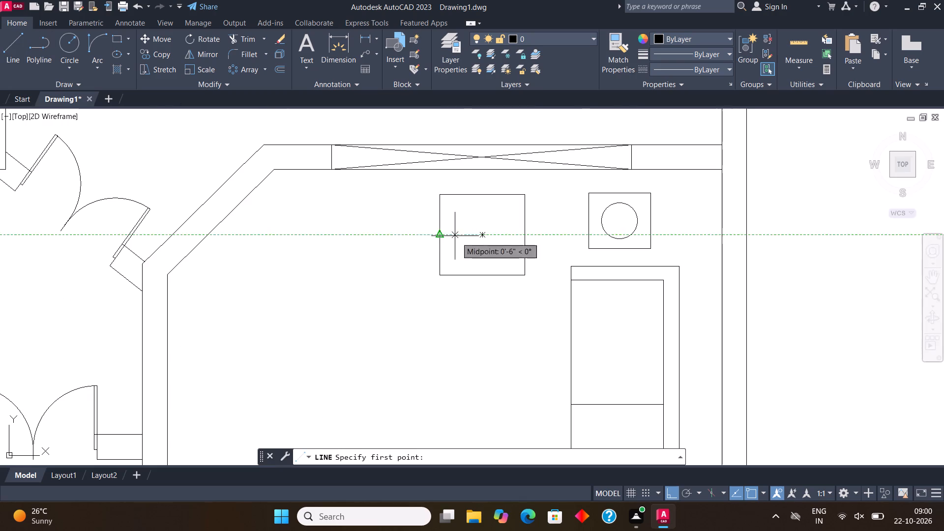
{"action": "left_click", "coordinate": [450, 276]}
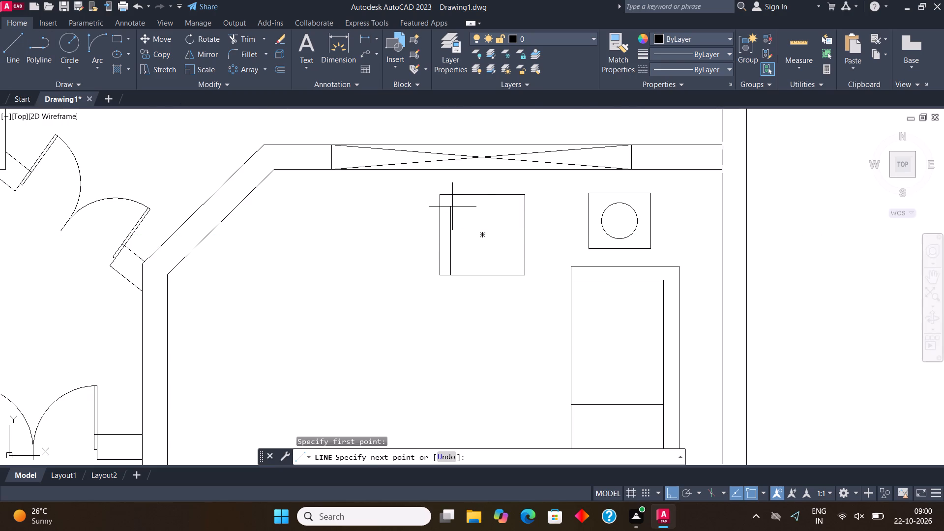
{"action": "left_click", "coordinate": [452, 206]}
{"action": "left_click", "coordinate": [512, 210]}
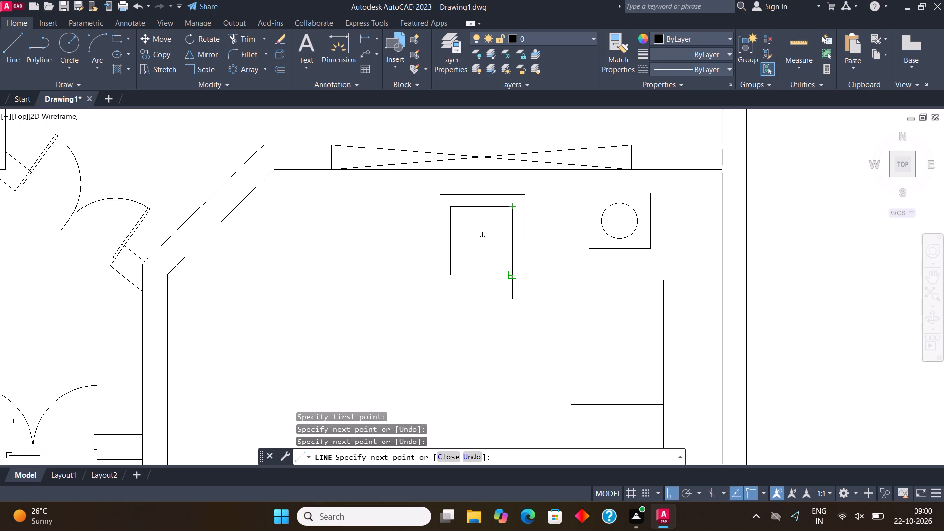
{"action": "left_click", "coordinate": [514, 277]}
{"action": "scroll", "coordinate": [514, 229], "scroll_direction": "down", "scroll_amount": 2}
{"action": "key", "text": "Escape"}
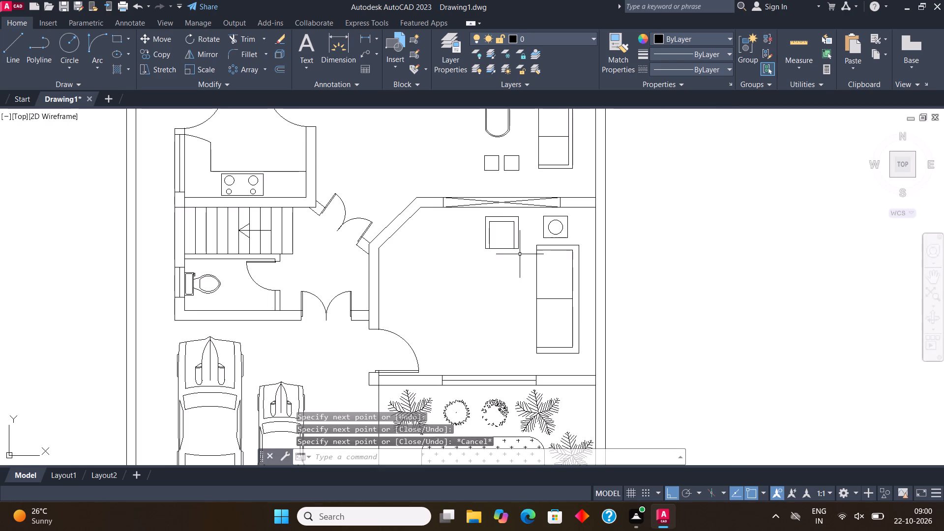
Mirror the armchair downward about a horizontal line near the sofa's mid-height, keeping the original.
{"action": "left_click", "coordinate": [520, 254]}
{"action": "left_click", "coordinate": [473, 212]}
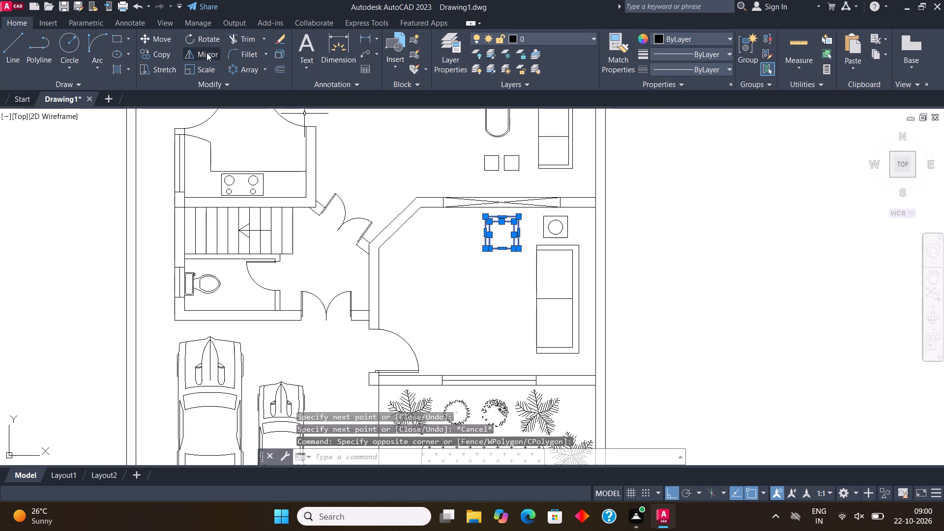
{"action": "left_click", "coordinate": [206, 53]}
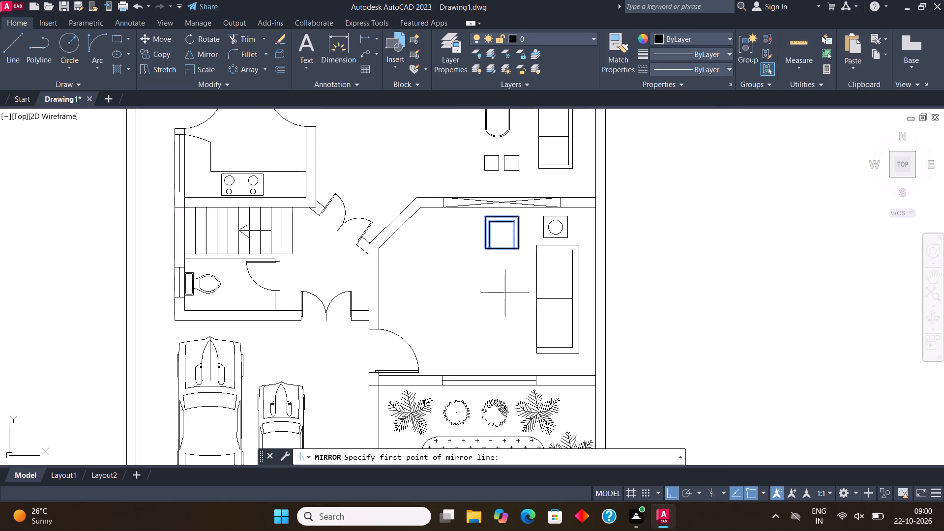
{"action": "left_click", "coordinate": [505, 293]}
{"action": "left_click", "coordinate": [480, 287]}
{"action": "left_click", "coordinate": [472, 455]}
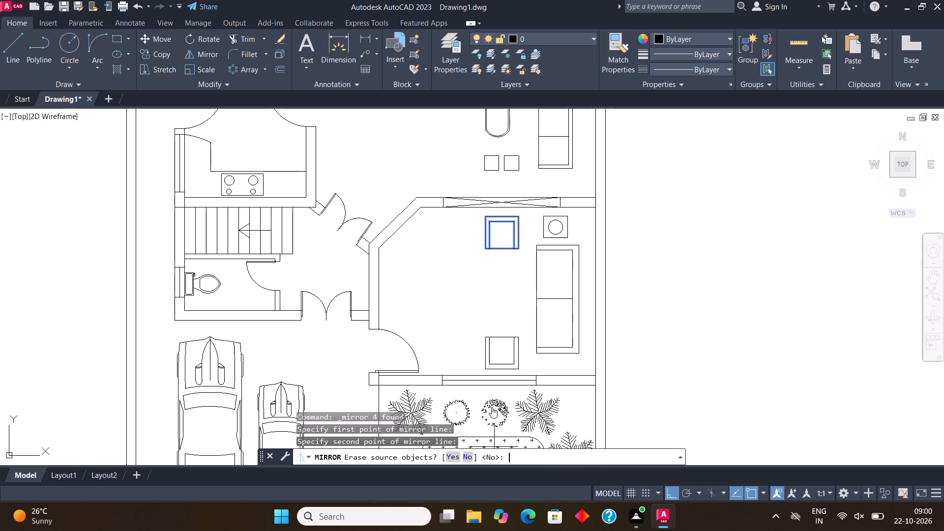
Move the lower armchair slightly to the right, towards the sofa.
{"action": "scroll", "coordinate": [517, 352], "scroll_direction": "up", "scroll_amount": 1}
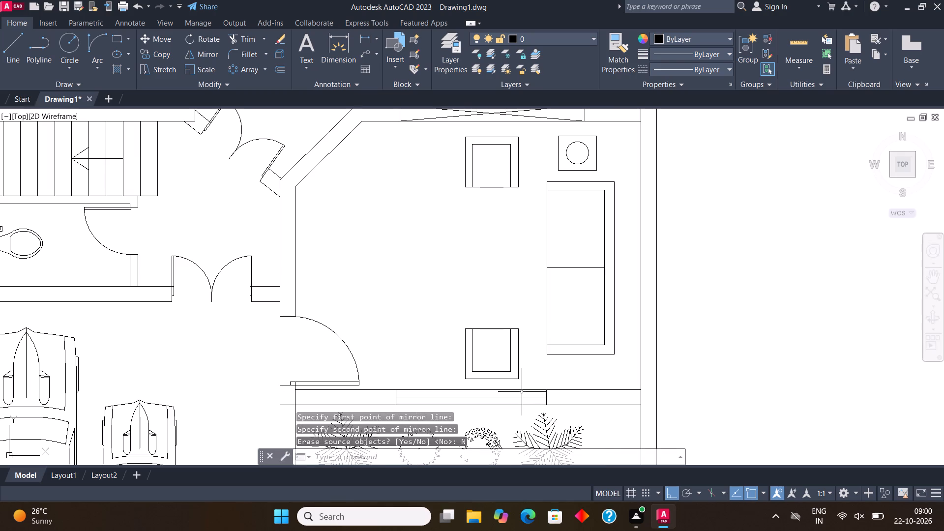
{"action": "scroll", "coordinate": [521, 391], "scroll_direction": "up", "scroll_amount": 2}
{"action": "left_click", "coordinate": [519, 378]}
{"action": "left_click", "coordinate": [345, 172]}
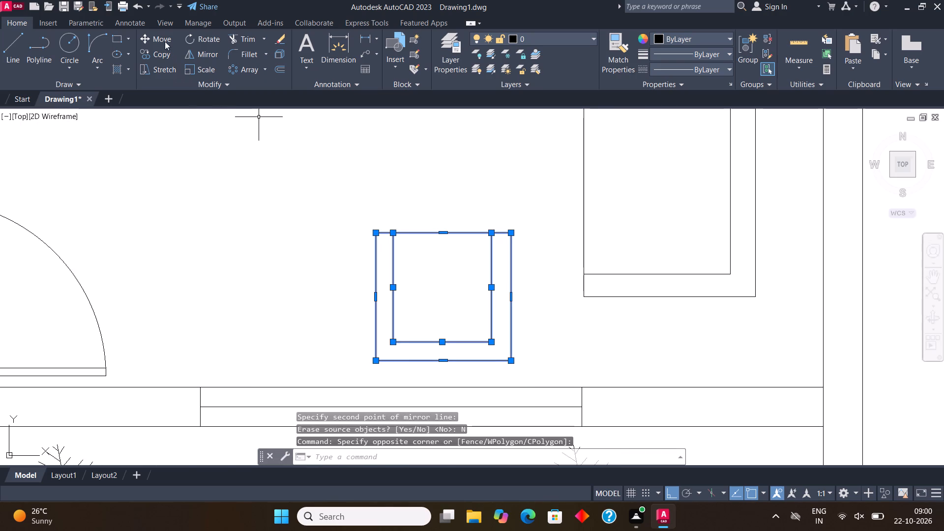
{"action": "left_click", "coordinate": [162, 37]}
{"action": "left_click", "coordinate": [409, 274]}
{"action": "left_click", "coordinate": [433, 274]}
{"action": "scroll", "coordinate": [447, 317], "scroll_direction": "down", "scroll_amount": 2}
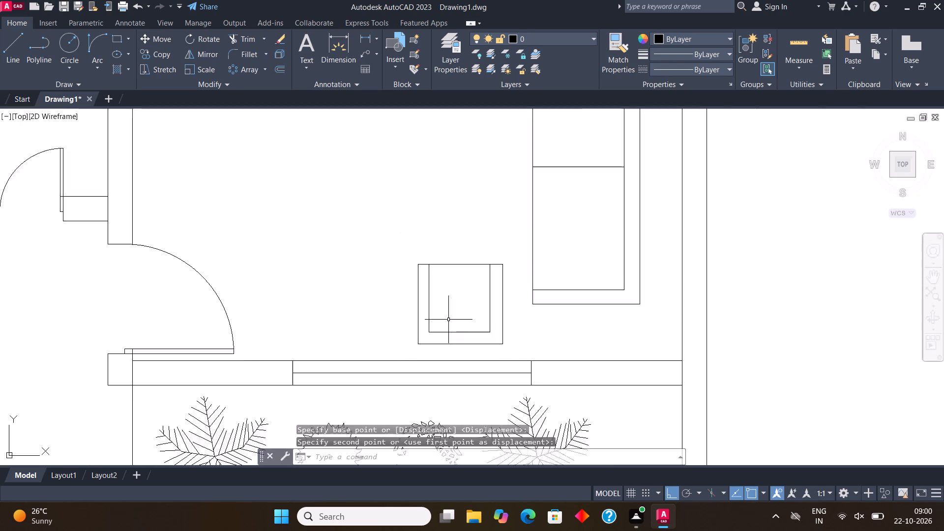
Move the upper armchair slightly to the right so it lines up with the lower armchair.
{"action": "scroll", "coordinate": [451, 323], "scroll_direction": "down", "scroll_amount": 1}
{"action": "scroll", "coordinate": [489, 281], "scroll_direction": "down", "scroll_amount": 1}
{"action": "scroll", "coordinate": [460, 252], "scroll_direction": "up", "scroll_amount": 3}
{"action": "scroll", "coordinate": [513, 228], "scroll_direction": "down", "scroll_amount": 1}
{"action": "left_click", "coordinate": [516, 219]}
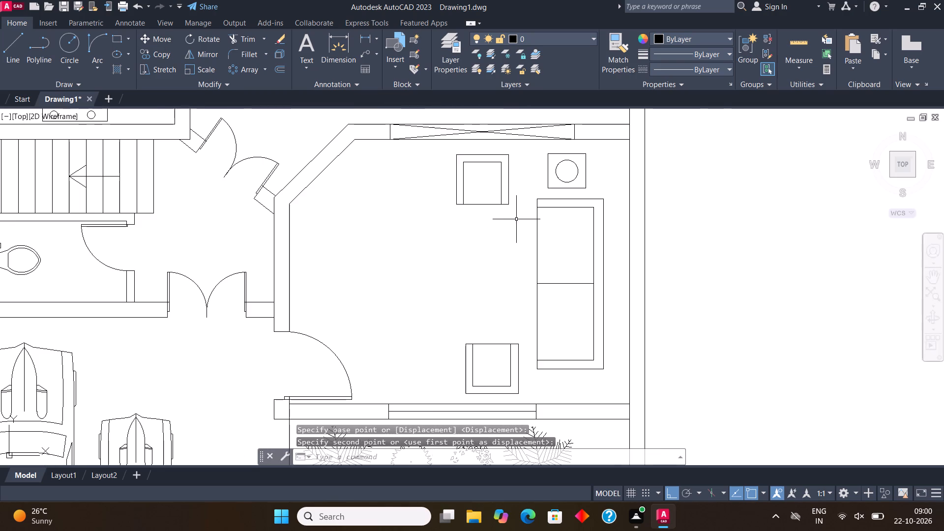
{"action": "left_click", "coordinate": [430, 145]}
{"action": "left_click", "coordinate": [153, 31]}
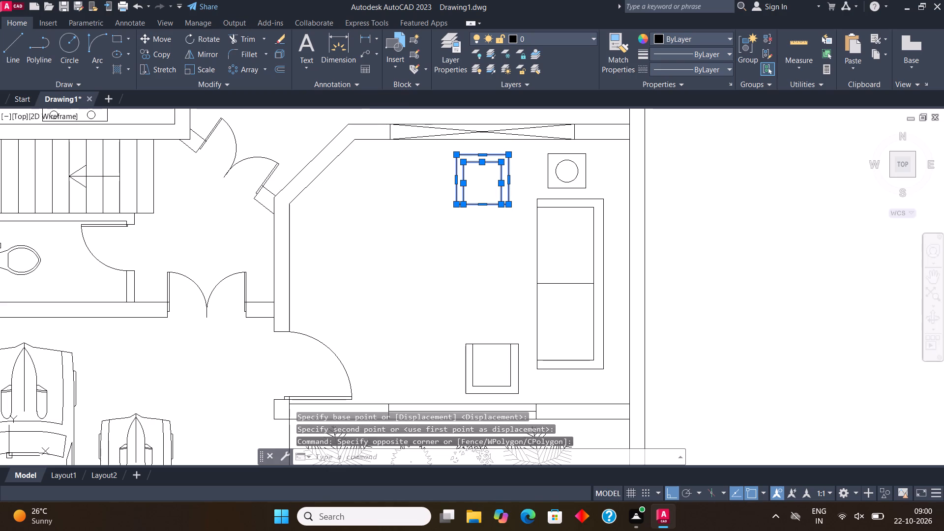
{"action": "left_click", "coordinate": [166, 39]}
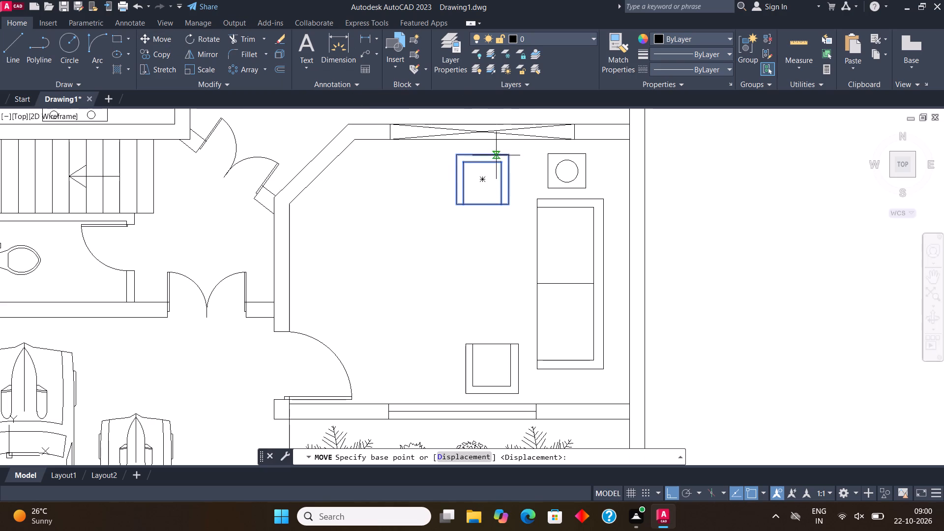
{"action": "left_click", "coordinate": [477, 184]}
{"action": "left_click", "coordinate": [492, 186]}
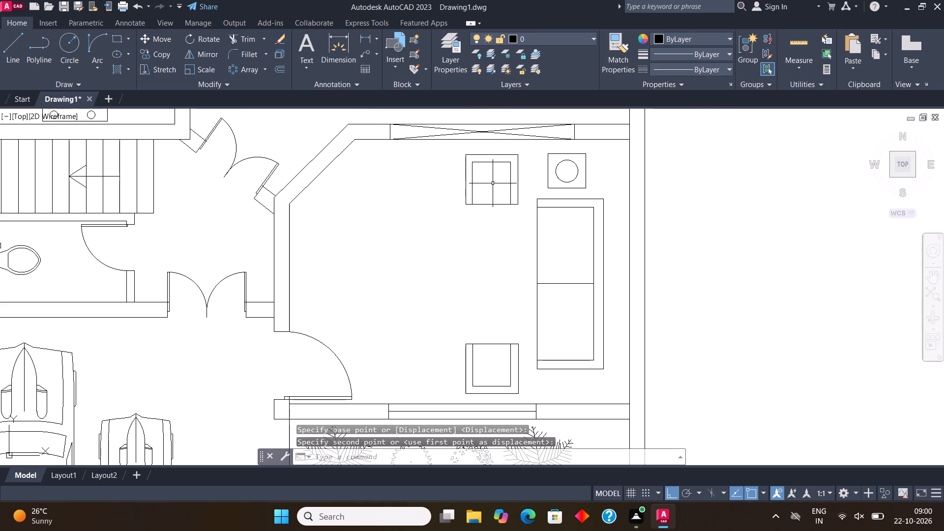
Draw a narrow, tall rectangle for a coffee table midway between the two armchairs.
{"action": "scroll", "coordinate": [494, 256], "scroll_direction": "down", "scroll_amount": 2}
{"action": "scroll", "coordinate": [525, 265], "scroll_direction": "up", "scroll_amount": 2}
{"action": "left_click", "coordinate": [114, 38]}
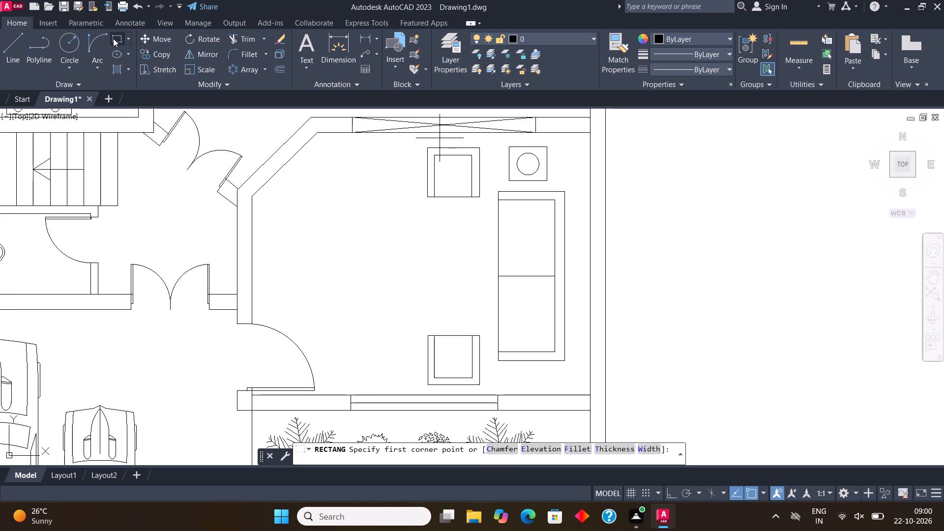
{"action": "left_click", "coordinate": [466, 239]}
{"action": "left_click", "coordinate": [443, 298]}
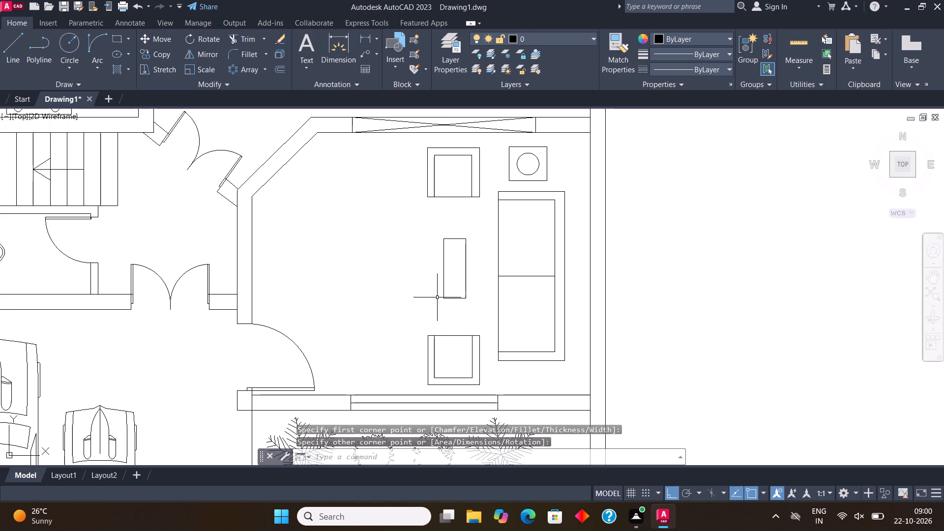
Offset the coffee table rectangle outward by 1".
{"action": "middle_click_drag", "start_coordinate": [461, 289], "coordinate": [467, 258]}
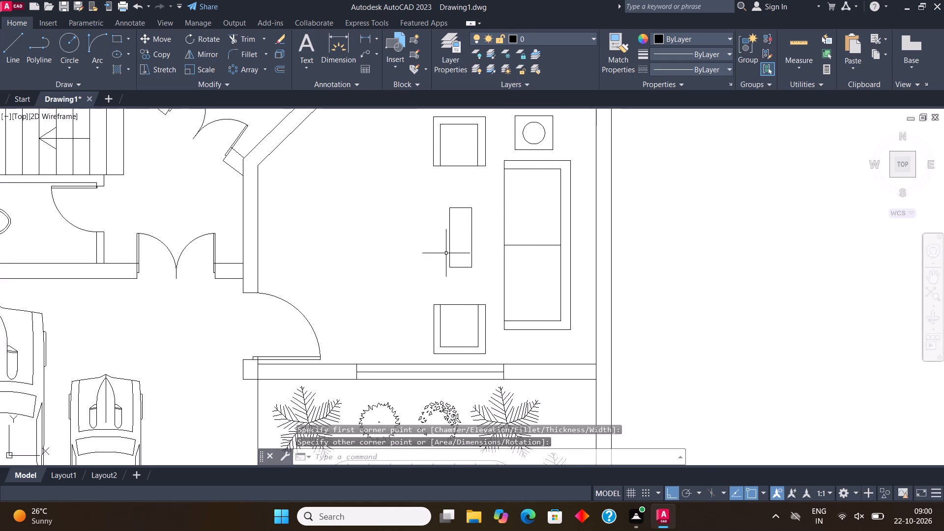
{"action": "scroll", "coordinate": [446, 253], "scroll_direction": "up", "scroll_amount": 2}
{"action": "left_click_drag", "start_coordinate": [477, 217], "coordinate": [472, 212]}
{"action": "left_click", "coordinate": [417, 182]}
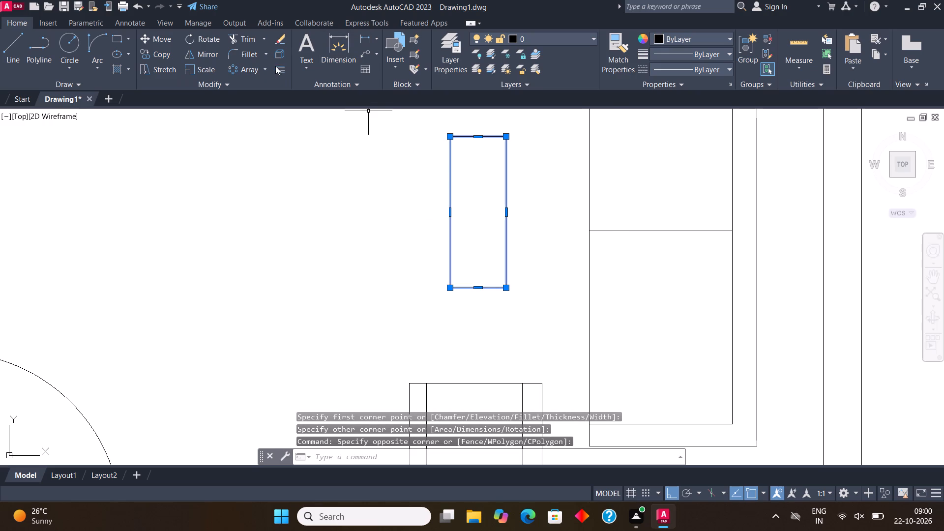
{"action": "left_click", "coordinate": [275, 66]}
{"action": "left_click", "coordinate": [449, 236]}
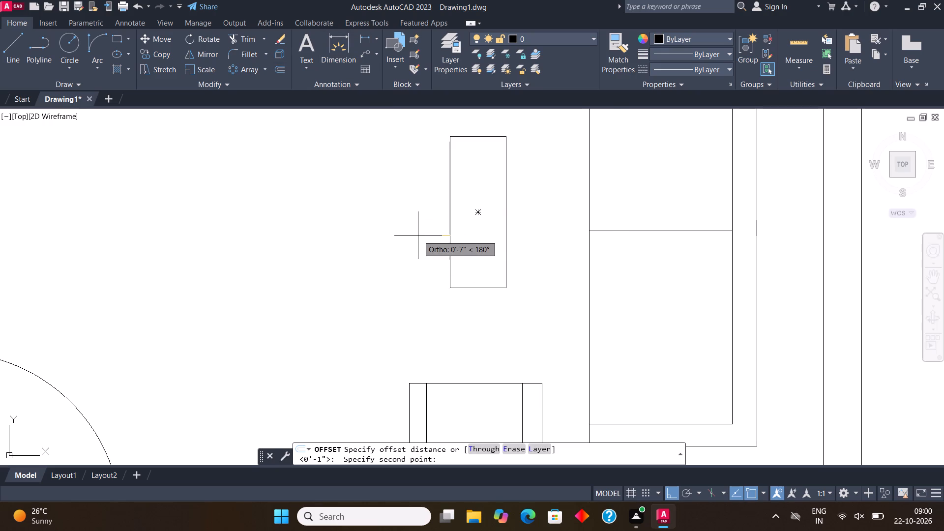
{"action": "type", "text": "1\""}
{"action": "key", "text": "Return"}
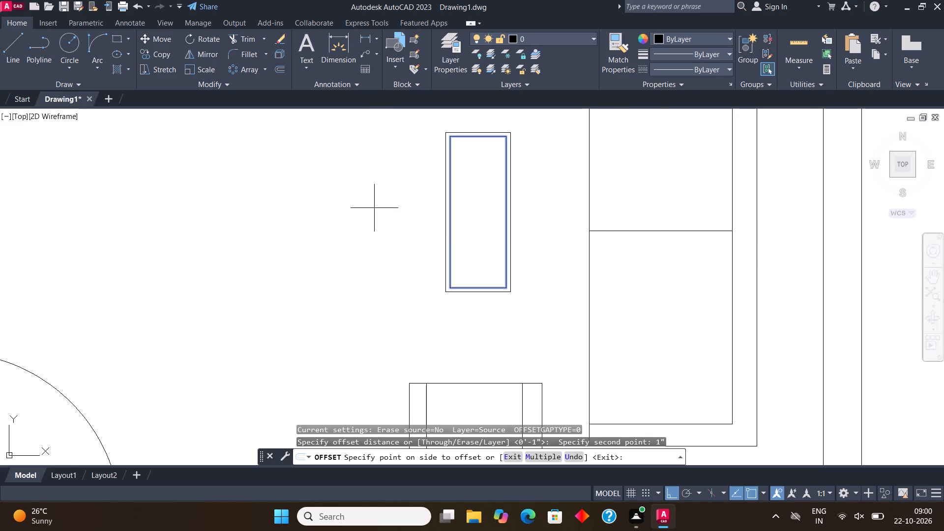
{"action": "left_click", "coordinate": [374, 208]}
{"action": "scroll", "coordinate": [421, 276], "scroll_direction": "down", "scroll_amount": 2}
{"action": "key", "text": "Escape"}
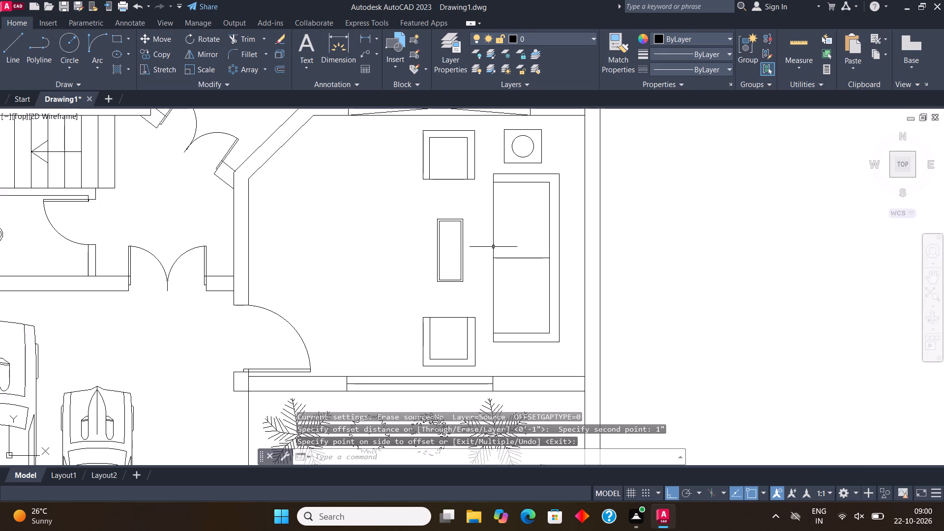
Draw a three-sided line outline linking the outer sides of the lower and upper armchairs, with a vertical segment about 8' long.
{"action": "left_click", "coordinate": [14, 41]}
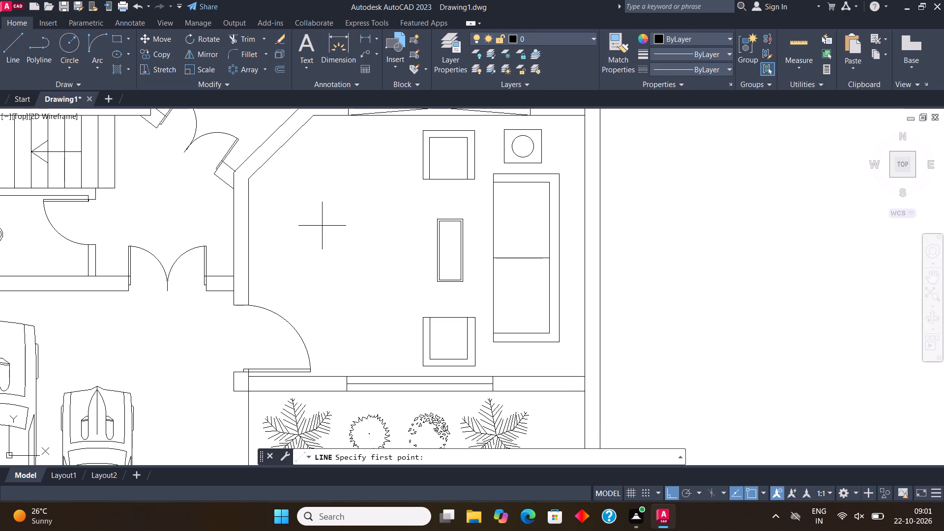
{"action": "left_click", "coordinate": [421, 332]}
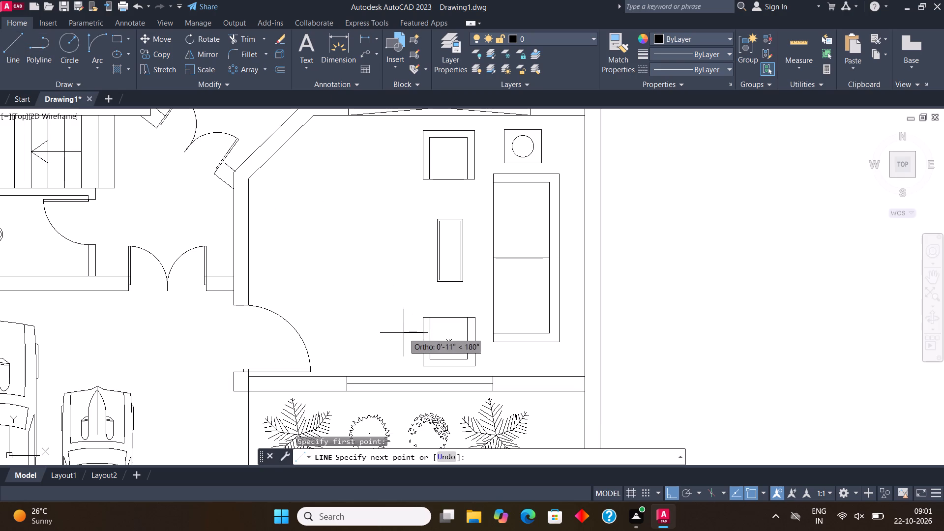
{"action": "left_click", "coordinate": [395, 330]}
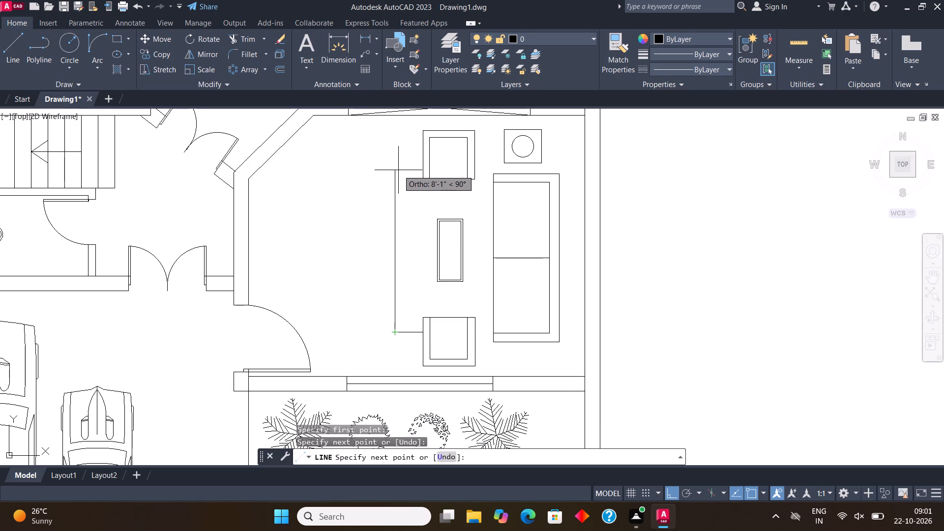
{"action": "scroll", "coordinate": [398, 170], "scroll_direction": "up", "scroll_amount": 1}
{"action": "left_click", "coordinate": [398, 163]}
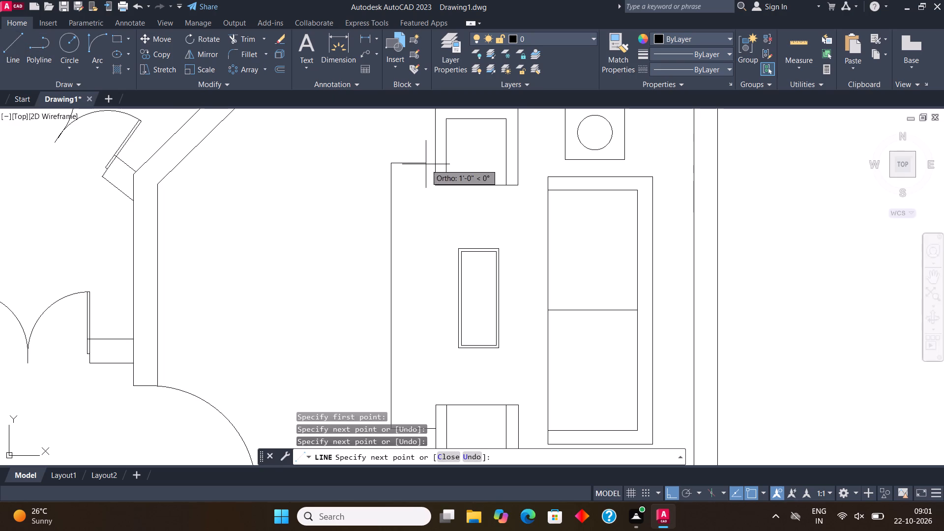
{"action": "left_click", "coordinate": [437, 165]}
{"action": "scroll", "coordinate": [445, 189], "scroll_direction": "down", "scroll_amount": 1}
{"action": "key", "text": "Escape"}
Offset the three lines linking the armchairs inward by 1", towards the coffee table.
{"action": "left_click", "coordinate": [415, 355]}
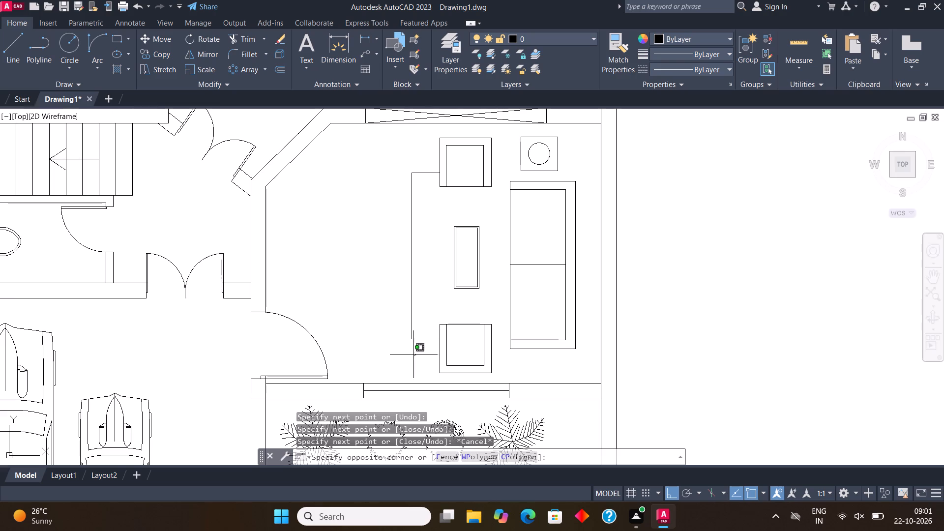
{"action": "left_click", "coordinate": [404, 164]}
{"action": "left_click", "coordinate": [282, 65]}
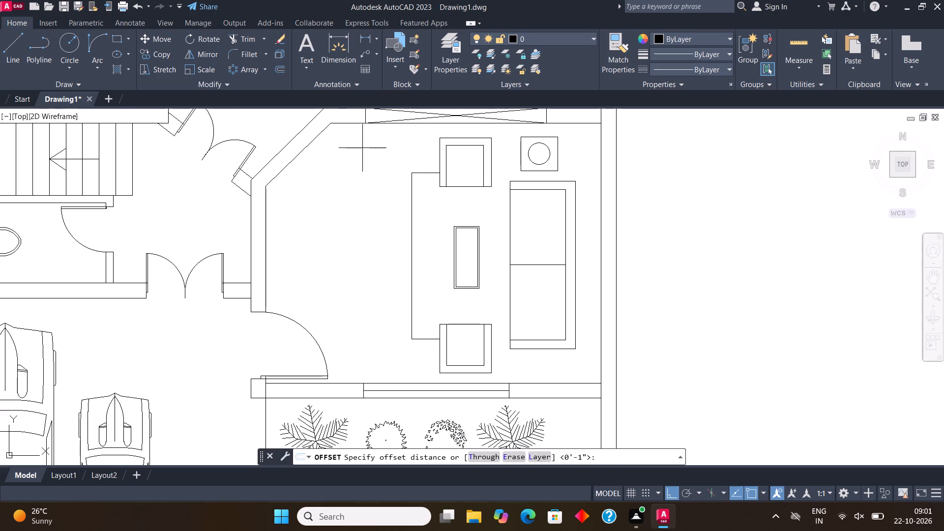
{"action": "left_click", "coordinate": [410, 248]}
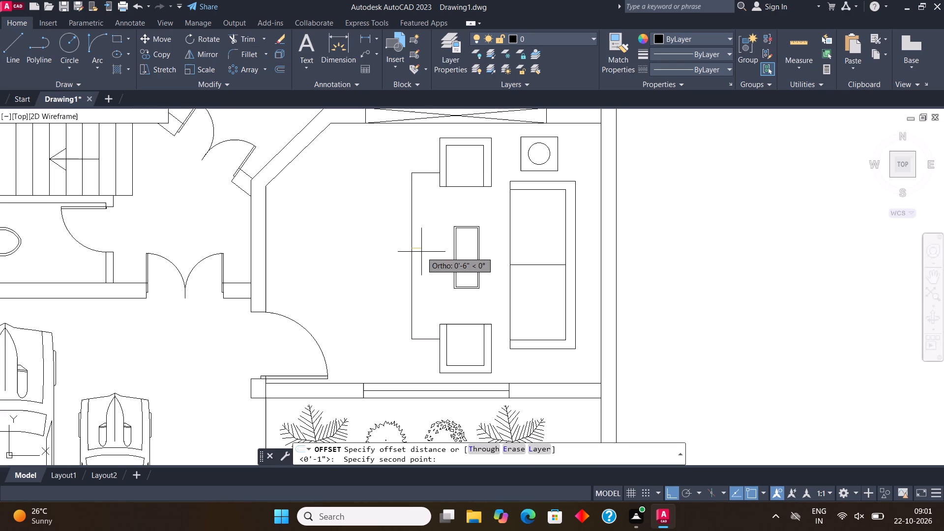
{"action": "type", "text": "1\""}
{"action": "key", "text": "Return"}
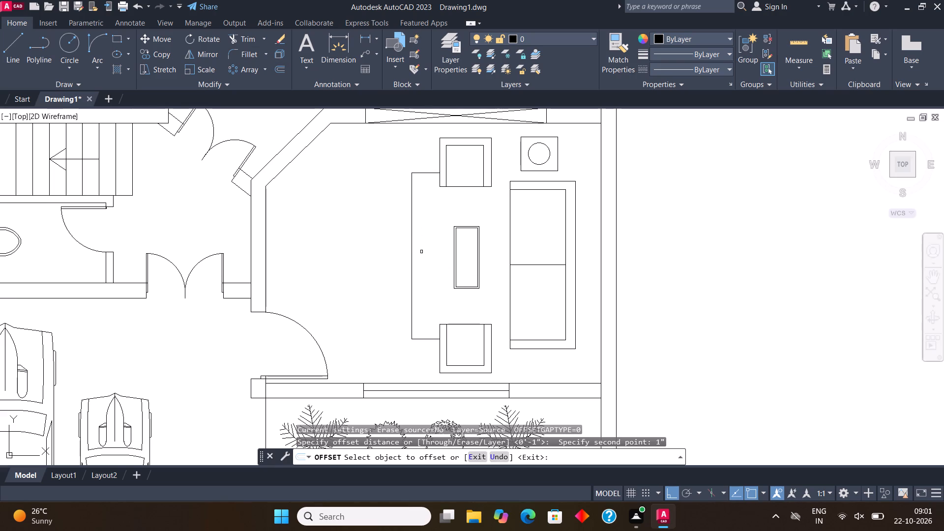
{"action": "left_click", "coordinate": [412, 236]}
{"action": "left_click", "coordinate": [435, 240]}
{"action": "left_click", "coordinate": [421, 174]}
{"action": "left_click", "coordinate": [423, 193]}
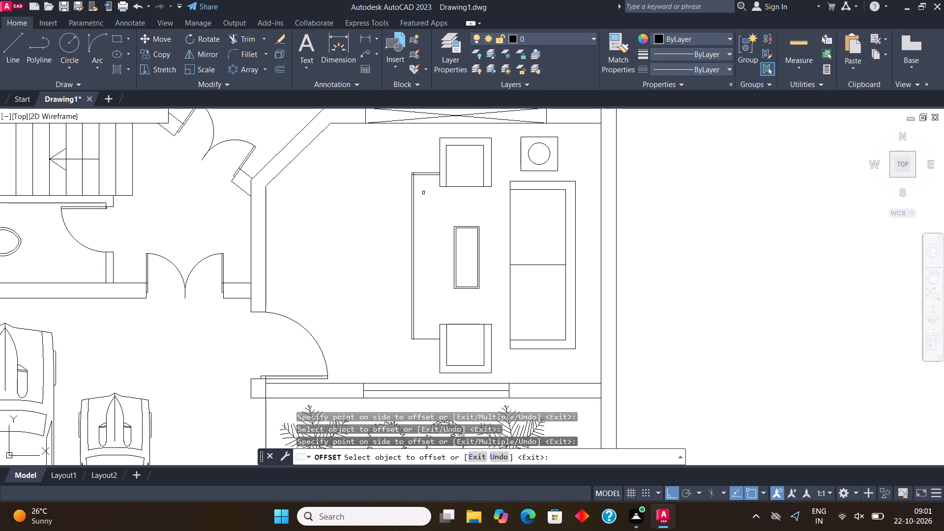
{"action": "left_click", "coordinate": [425, 340]}
{"action": "left_click", "coordinate": [423, 316]}
{"action": "scroll", "coordinate": [415, 347], "scroll_direction": "up", "scroll_amount": 2}
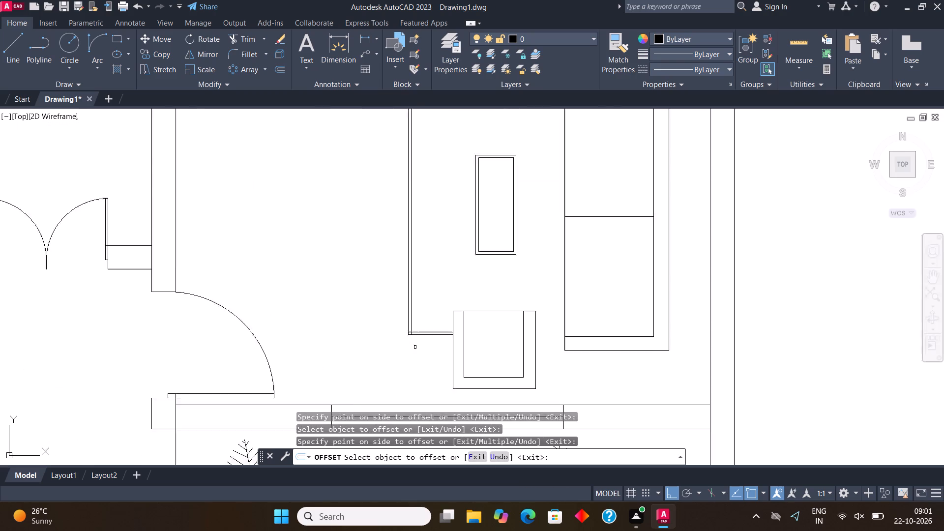
{"action": "scroll", "coordinate": [415, 347], "scroll_direction": "up", "scroll_amount": 2}
{"action": "scroll", "coordinate": [416, 275], "scroll_direction": "up", "scroll_amount": 2}
{"action": "key", "text": "Escape"}
Trim the overlapping offset lines at the lower corner of the outline linking the armchairs.
{"action": "left_click", "coordinate": [249, 36]}
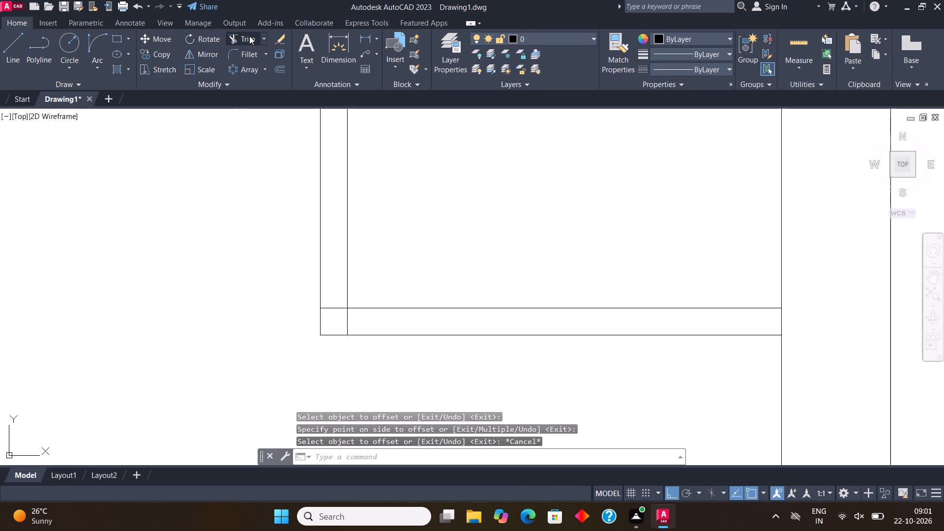
Trim the overlapping line ends at the lower-left and upper-left corners of the double outline around the drawing room's centre table.
{"action": "left_click_drag", "start_coordinate": [330, 307], "coordinate": [362, 332]}
{"action": "left_click_drag", "start_coordinate": [340, 321], "coordinate": [358, 324]}
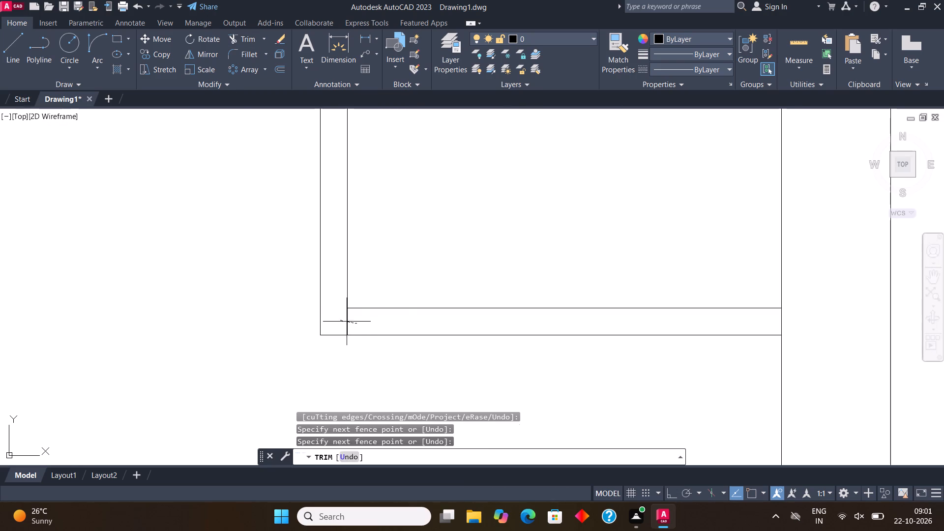
{"action": "left_click", "coordinate": [412, 327]}
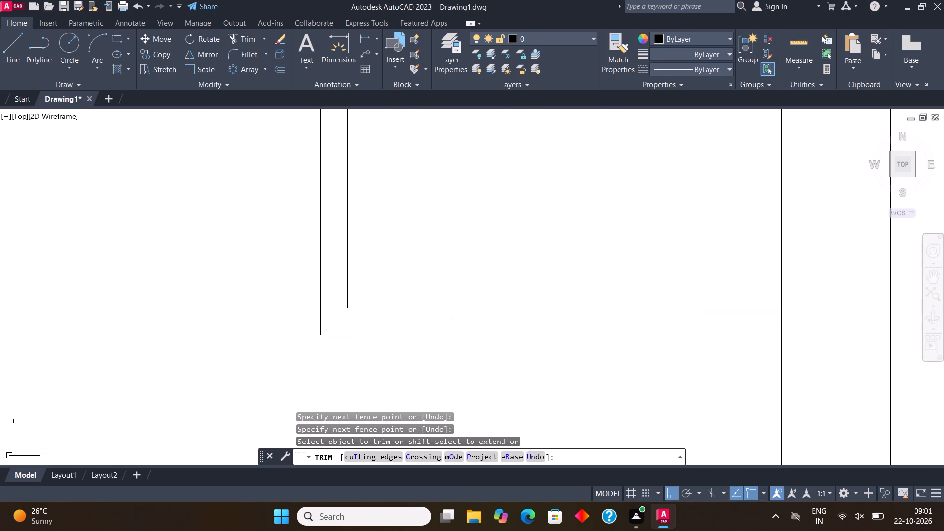
{"action": "scroll", "coordinate": [456, 371], "scroll_direction": "down", "scroll_amount": 6}
{"action": "scroll", "coordinate": [450, 172], "scroll_direction": "up", "scroll_amount": 6}
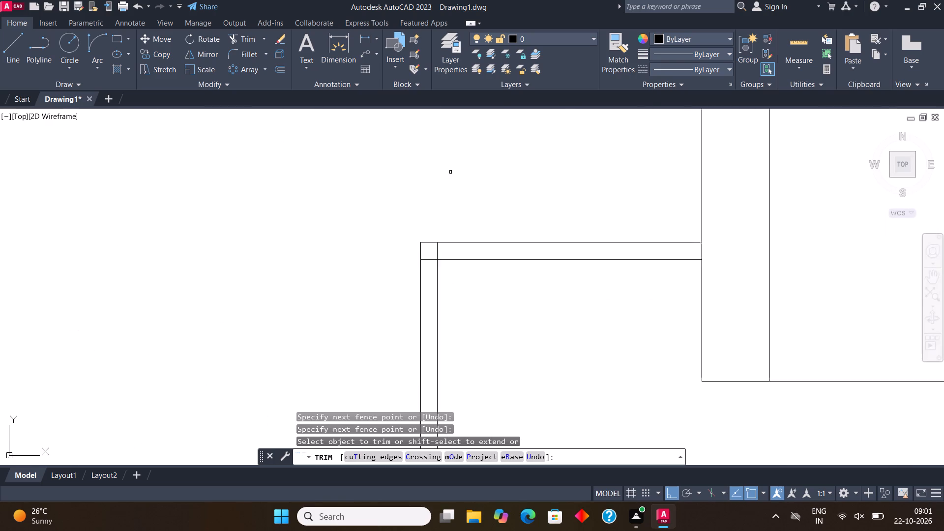
{"action": "scroll", "coordinate": [408, 331], "scroll_direction": "up", "scroll_amount": 1}
{"action": "left_click_drag", "start_coordinate": [411, 324], "coordinate": [412, 300]}
{"action": "left_click_drag", "start_coordinate": [450, 280], "coordinate": [444, 281]}
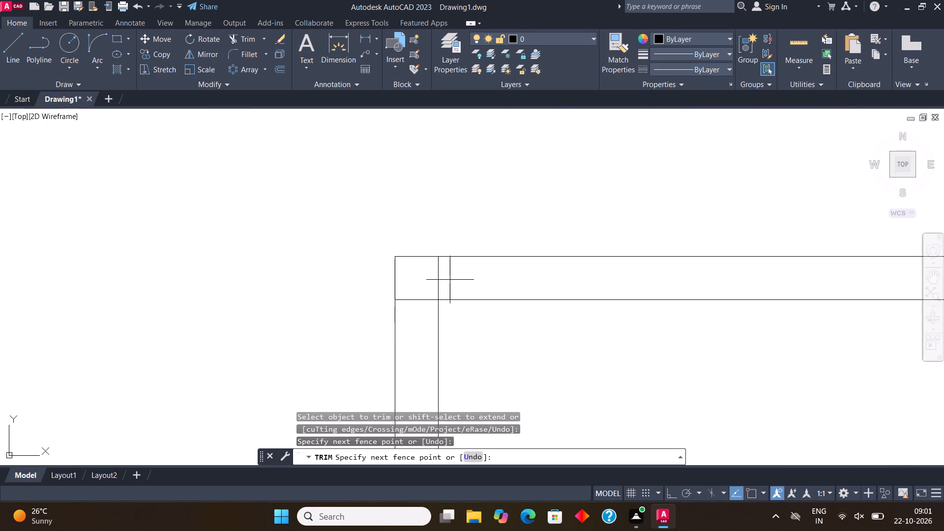
{"action": "left_click_drag", "start_coordinate": [444, 281], "coordinate": [420, 346]}
{"action": "scroll", "coordinate": [390, 265], "scroll_direction": "up", "scroll_amount": 5}
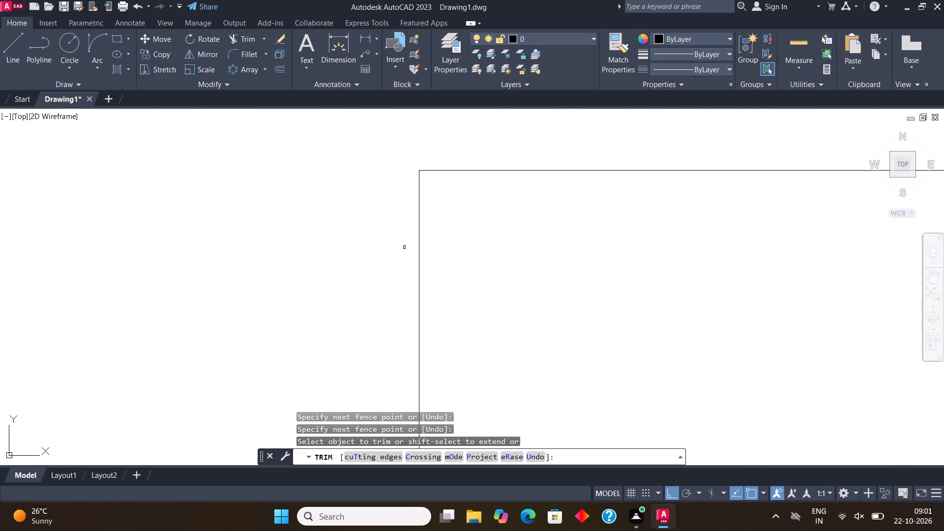
{"action": "left_click_drag", "start_coordinate": [392, 258], "coordinate": [391, 247]}
{"action": "scroll", "coordinate": [375, 244], "scroll_direction": "down", "scroll_amount": 7}
{"action": "scroll", "coordinate": [482, 209], "scroll_direction": "down", "scroll_amount": 8}
{"action": "key", "text": "Escape"}
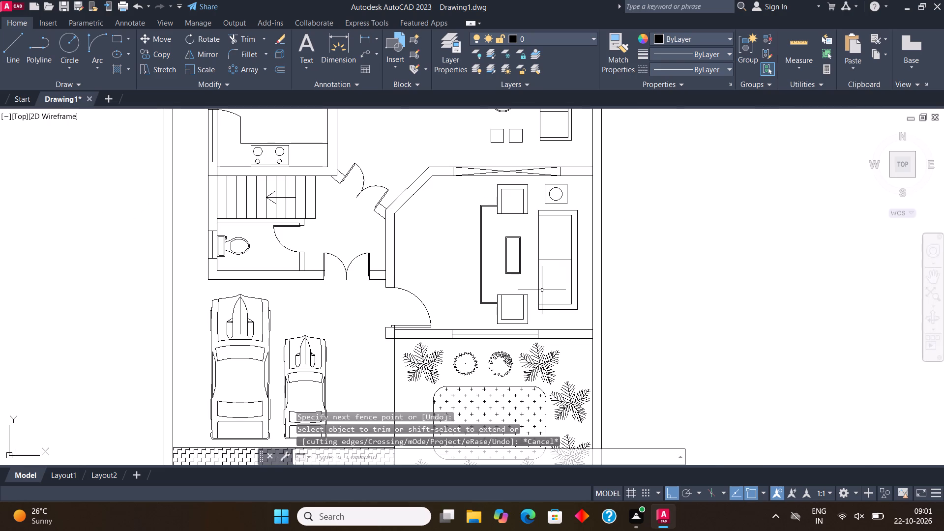
Copy the bed with its two side tables and round rug from the left bedroom to the empty area right of the plan.
{"action": "scroll", "coordinate": [541, 308], "scroll_direction": "down", "scroll_amount": 2}
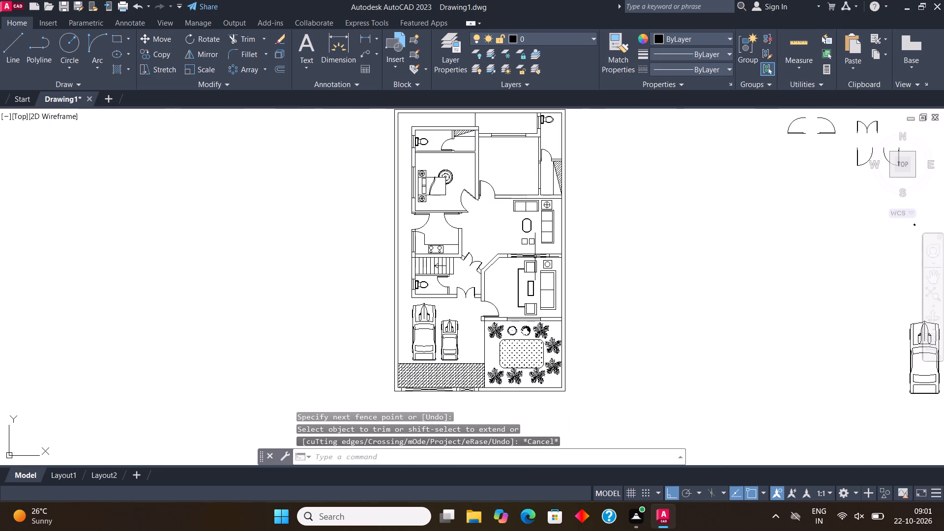
{"action": "middle_click_drag", "start_coordinate": [540, 261], "coordinate": [551, 290]}
{"action": "scroll", "coordinate": [551, 290], "scroll_direction": "up", "scroll_amount": 1}
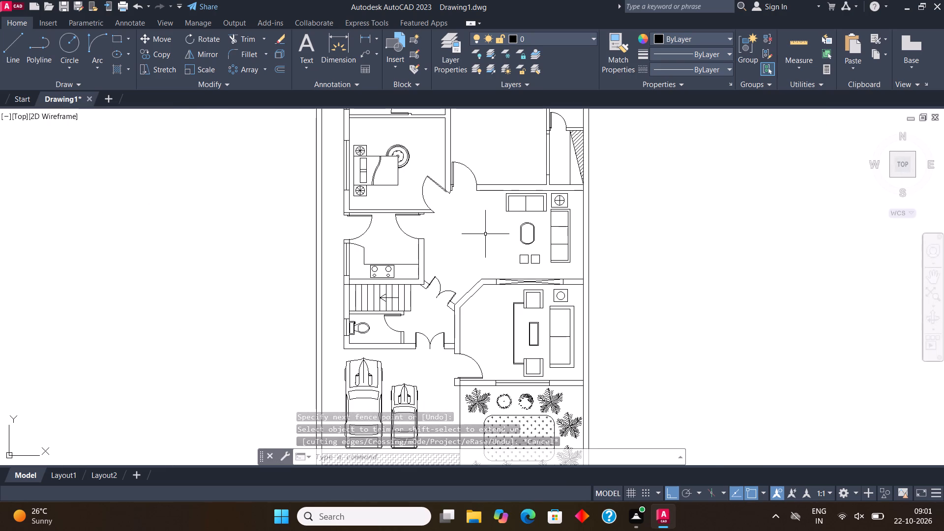
{"action": "middle_click_drag", "start_coordinate": [487, 236], "coordinate": [506, 291]}
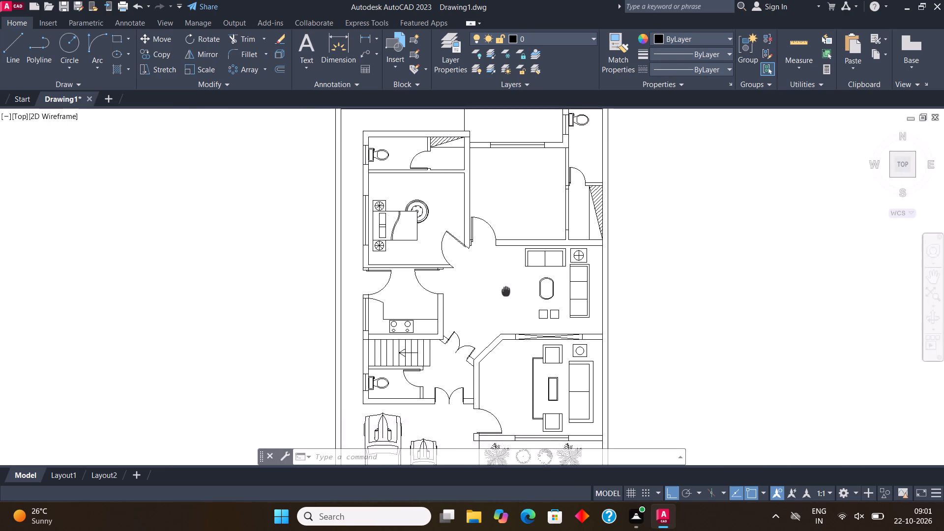
{"action": "middle_click_drag", "start_coordinate": [506, 291], "coordinate": [500, 332]}
{"action": "scroll", "coordinate": [414, 270], "scroll_direction": "up", "scroll_amount": 2}
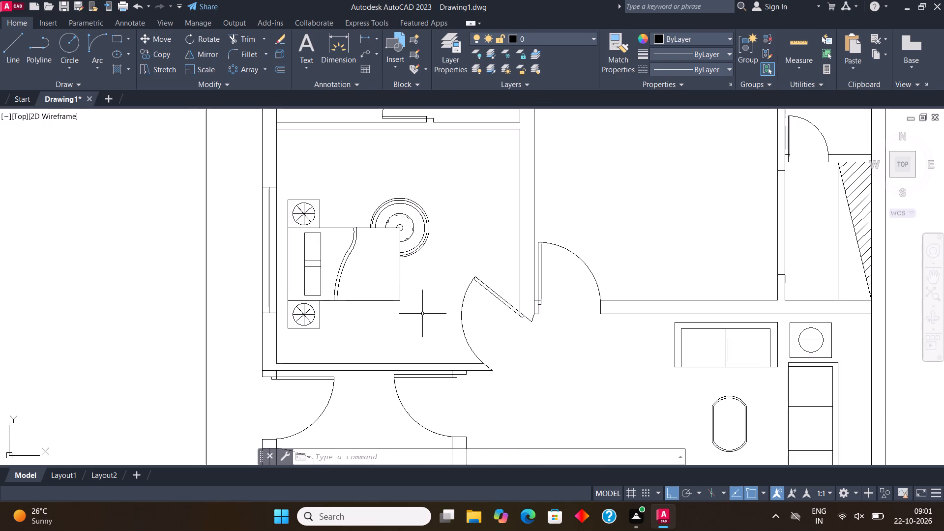
{"action": "left_click", "coordinate": [422, 314]}
{"action": "left_click", "coordinate": [393, 187]}
{"action": "left_click", "coordinate": [349, 343]}
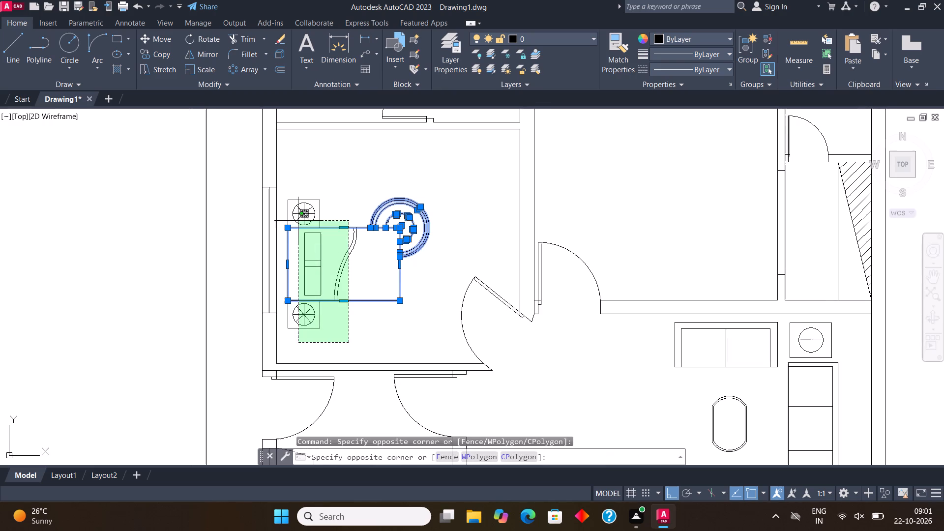
{"action": "left_click", "coordinate": [285, 180]}
{"action": "left_click_drag", "start_coordinate": [386, 354], "coordinate": [383, 348]}
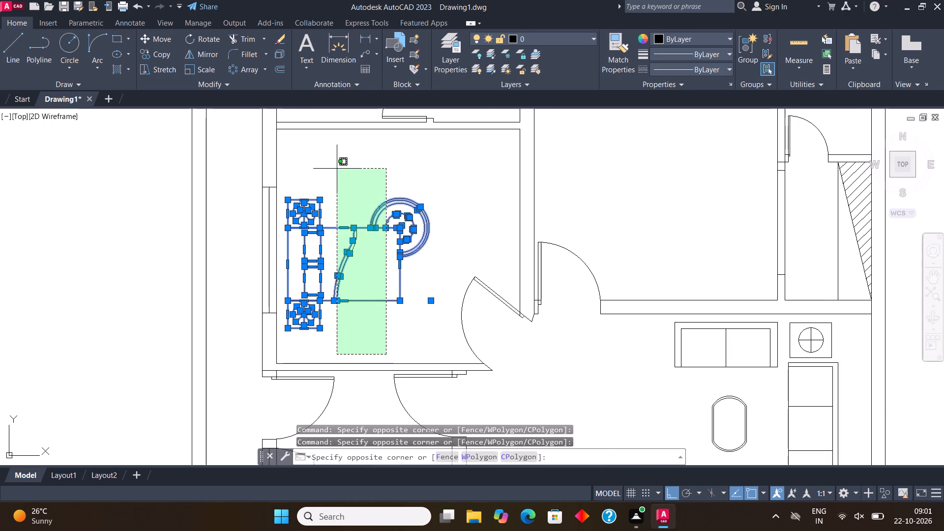
{"action": "left_click", "coordinate": [336, 169]}
{"action": "left_click", "coordinate": [166, 57]}
{"action": "left_click", "coordinate": [359, 274]}
{"action": "scroll", "coordinate": [259, 291], "scroll_direction": "down", "scroll_amount": 2}
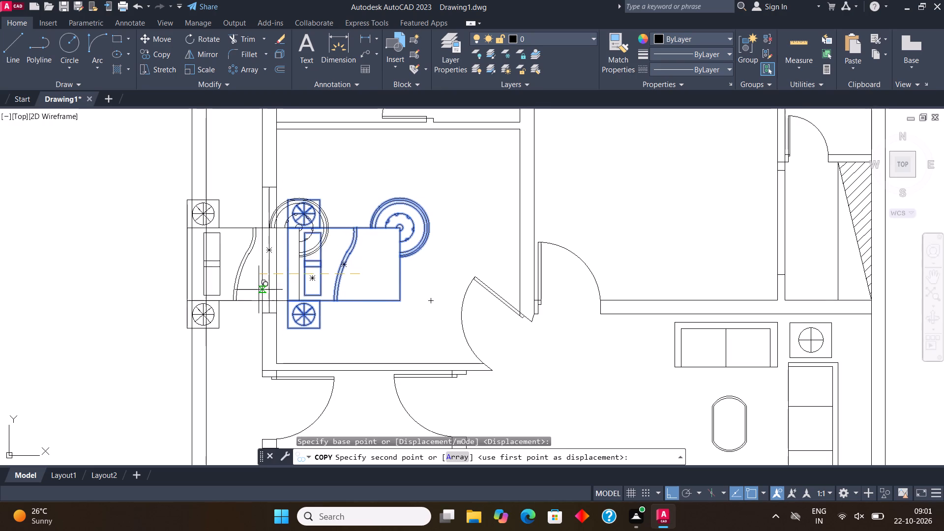
{"action": "scroll", "coordinate": [259, 291], "scroll_direction": "down", "scroll_amount": 2}
{"action": "scroll", "coordinate": [393, 293], "scroll_direction": "up", "scroll_amount": 3}
{"action": "left_click", "coordinate": [423, 292]}
{"action": "key", "text": "Escape"}
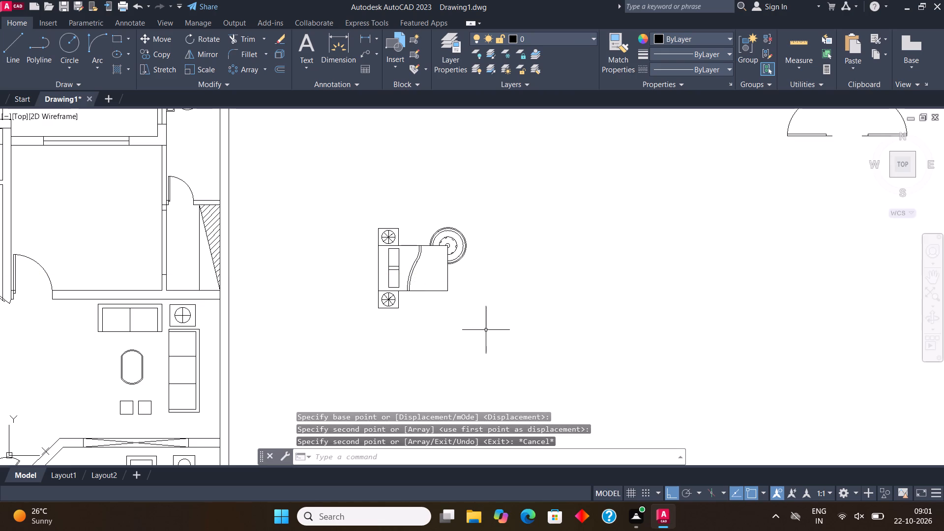
Rotate the copied bed set 90° so that its headboard and side tables face the bottom.
{"action": "left_click", "coordinate": [485, 334]}
{"action": "left_click", "coordinate": [331, 185]}
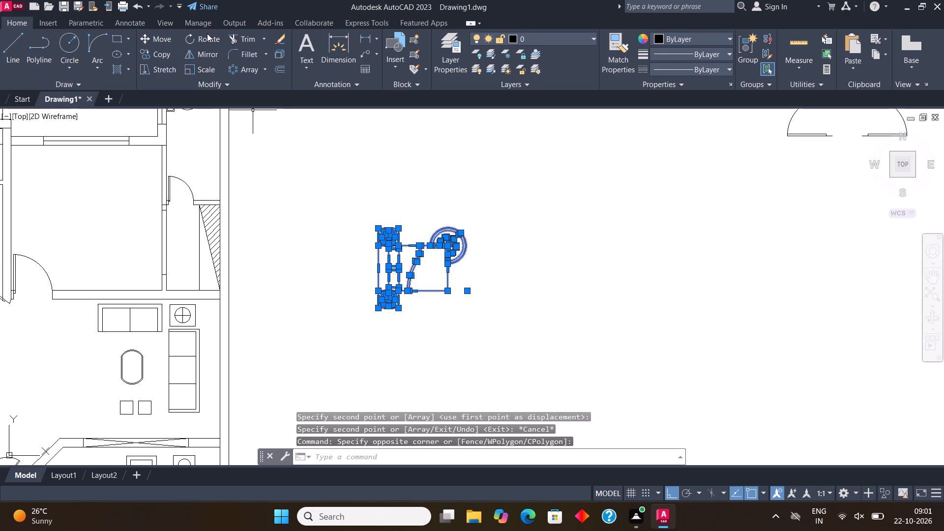
{"action": "left_click", "coordinate": [207, 39]}
{"action": "left_click", "coordinate": [464, 289]}
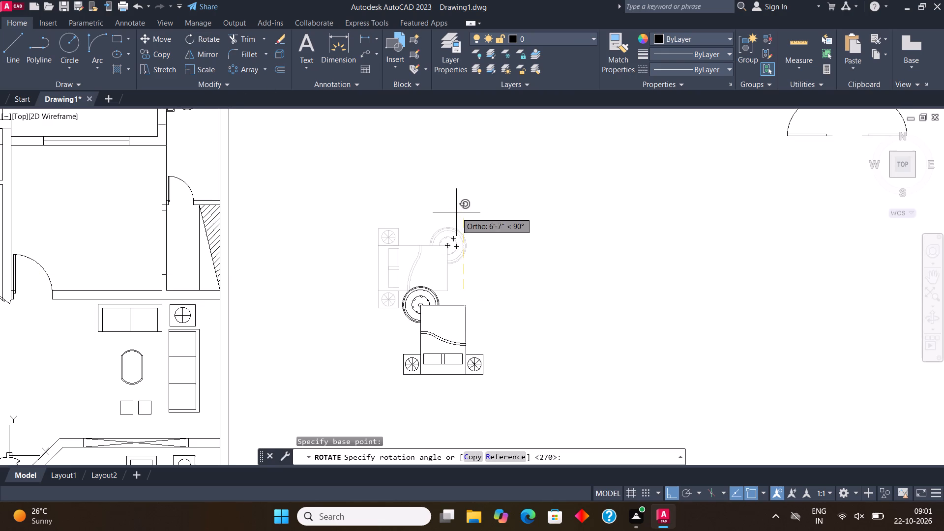
{"action": "left_click", "coordinate": [455, 200]}
Move the rotated bed set with Ortho off into the right bedroom, placing its headboard near the bottom wall.
{"action": "left_click_drag", "start_coordinate": [519, 408], "coordinate": [508, 394]}
{"action": "left_click", "coordinate": [330, 253]}
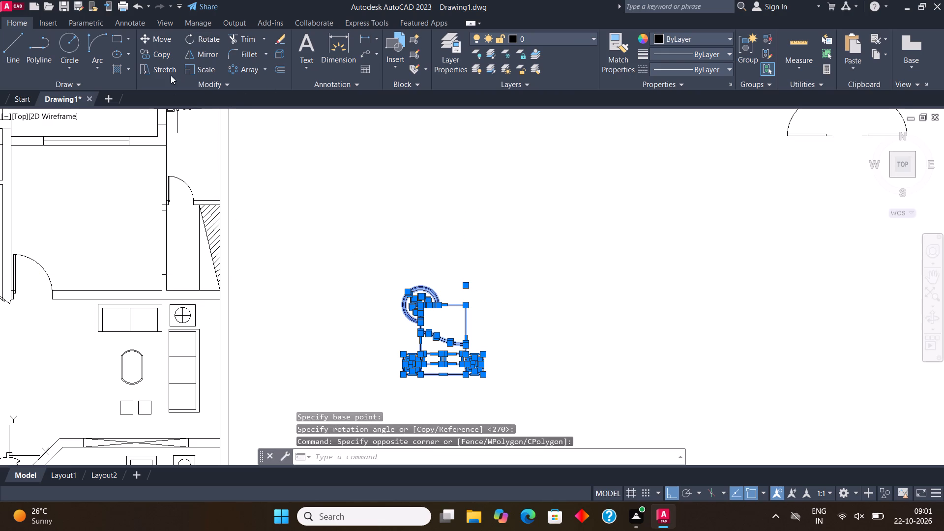
{"action": "left_click", "coordinate": [157, 40]}
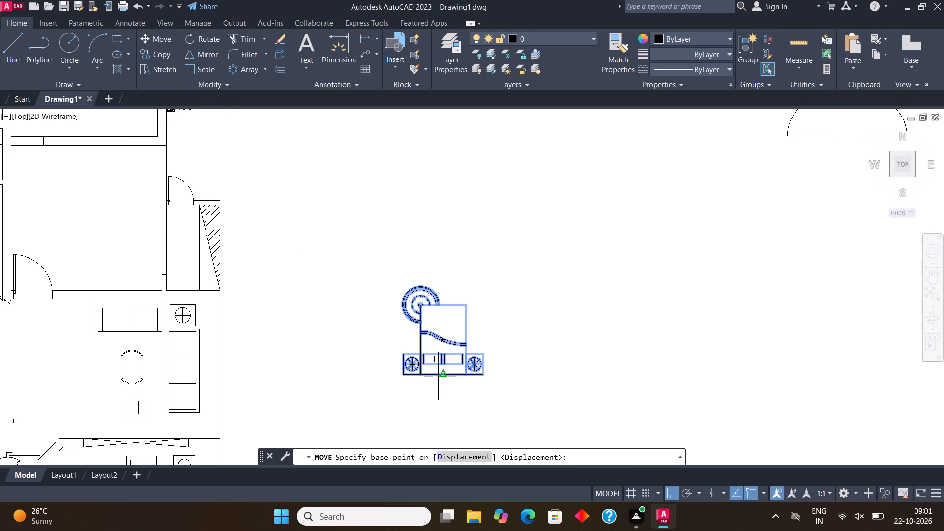
{"action": "left_click", "coordinate": [438, 376]}
{"action": "key", "text": "F8"}
{"action": "scroll", "coordinate": [563, 306], "scroll_direction": "down", "scroll_amount": 3}
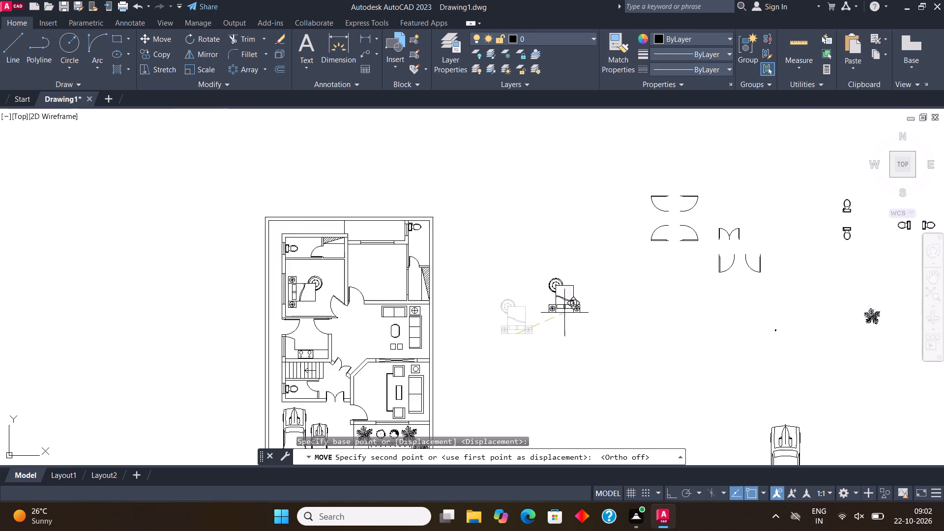
{"action": "scroll", "coordinate": [434, 296], "scroll_direction": "up", "scroll_amount": 1}
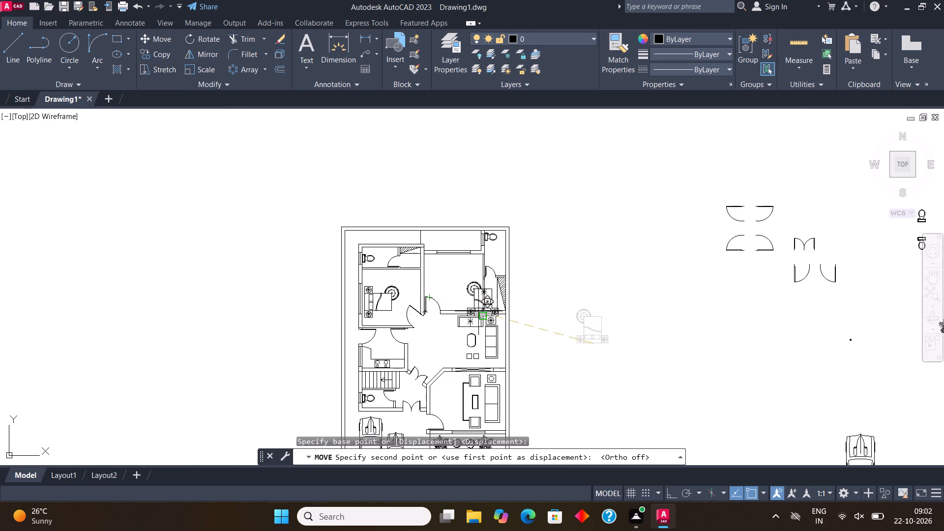
{"action": "scroll", "coordinate": [466, 305], "scroll_direction": "up", "scroll_amount": 3}
{"action": "left_click", "coordinate": [446, 319]}
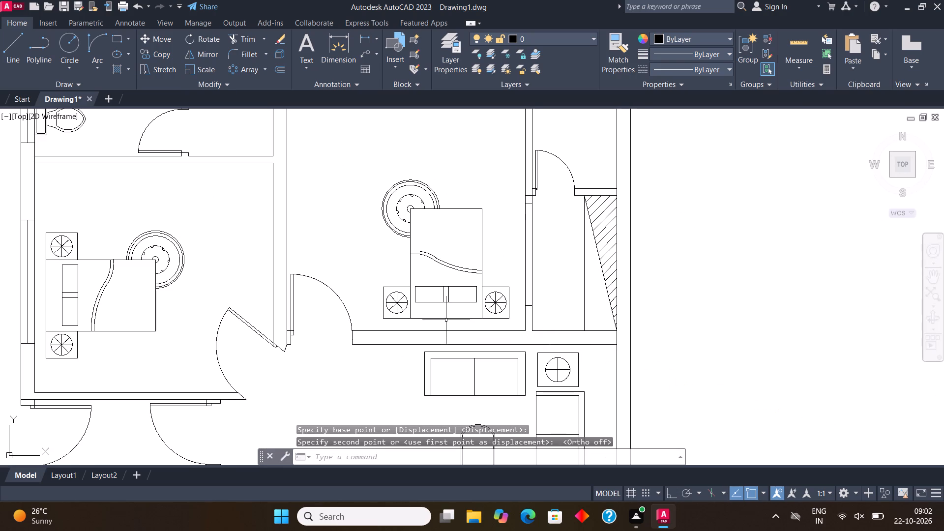
Move the rightmost plant in the row below the garden lawn slightly downward, clear of the lawn's edge.
{"action": "scroll", "coordinate": [512, 378], "scroll_direction": "down", "scroll_amount": 2}
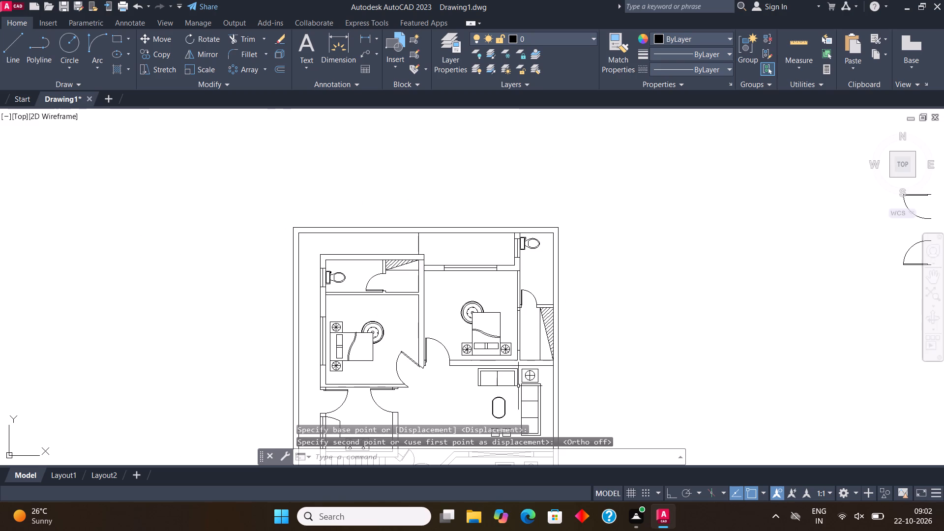
{"action": "middle_click_drag", "start_coordinate": [527, 379], "coordinate": [569, 338]}
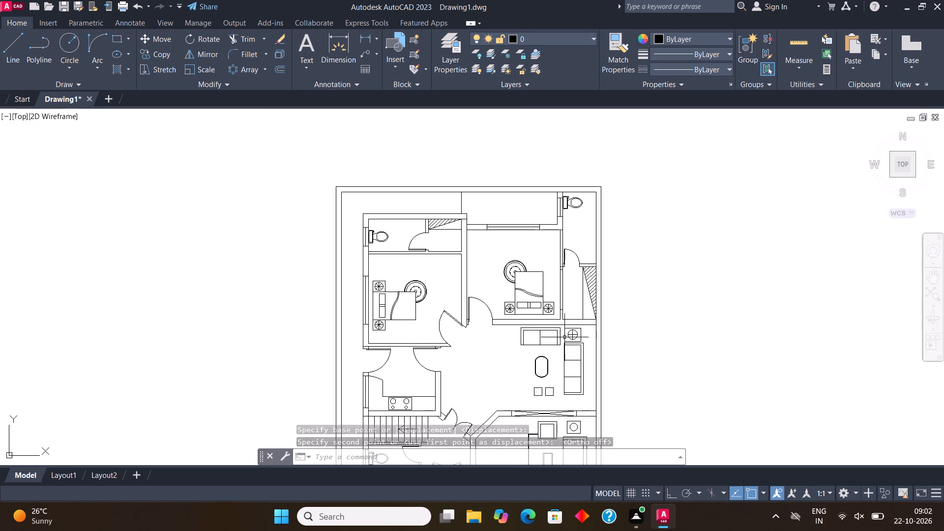
{"action": "middle_click_drag", "start_coordinate": [559, 365], "coordinate": [544, 229]}
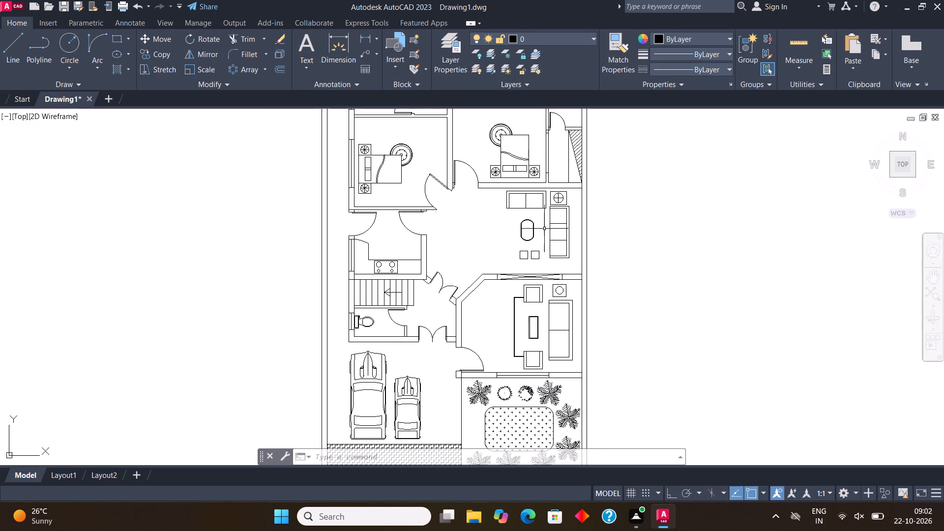
{"action": "middle_click_drag", "start_coordinate": [552, 388], "coordinate": [571, 245]}
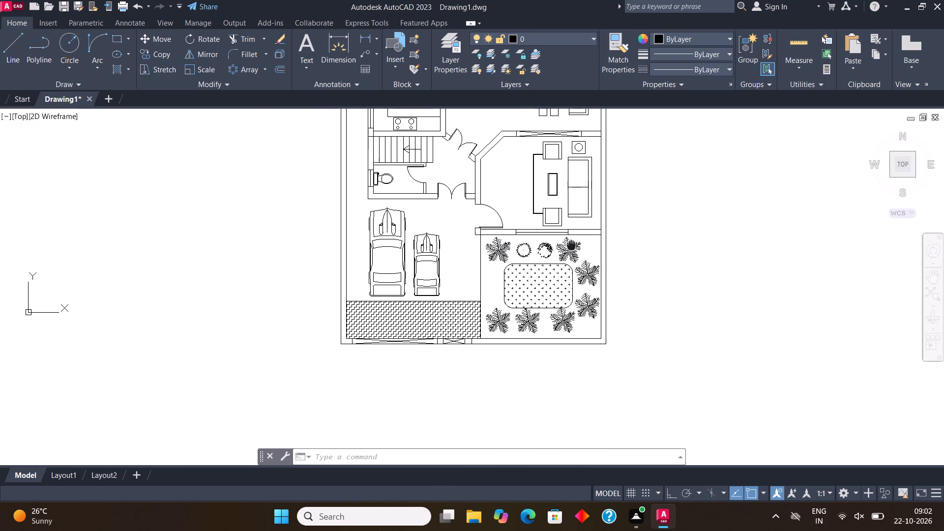
{"action": "middle_click_drag", "start_coordinate": [571, 245], "coordinate": [558, 259]}
{"action": "scroll", "coordinate": [560, 368], "scroll_direction": "up", "scroll_amount": 3}
{"action": "left_click", "coordinate": [528, 257]}
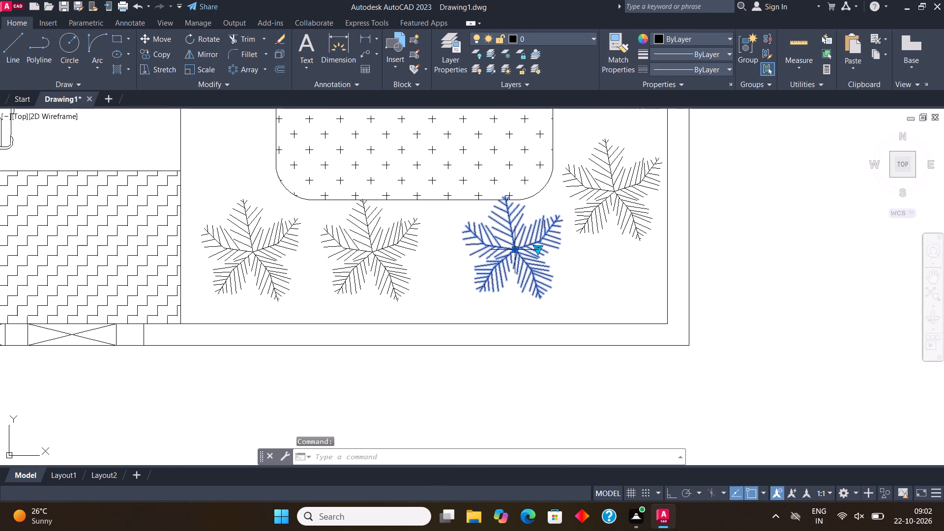
{"action": "left_click", "coordinate": [159, 38]}
{"action": "left_click", "coordinate": [501, 241]}
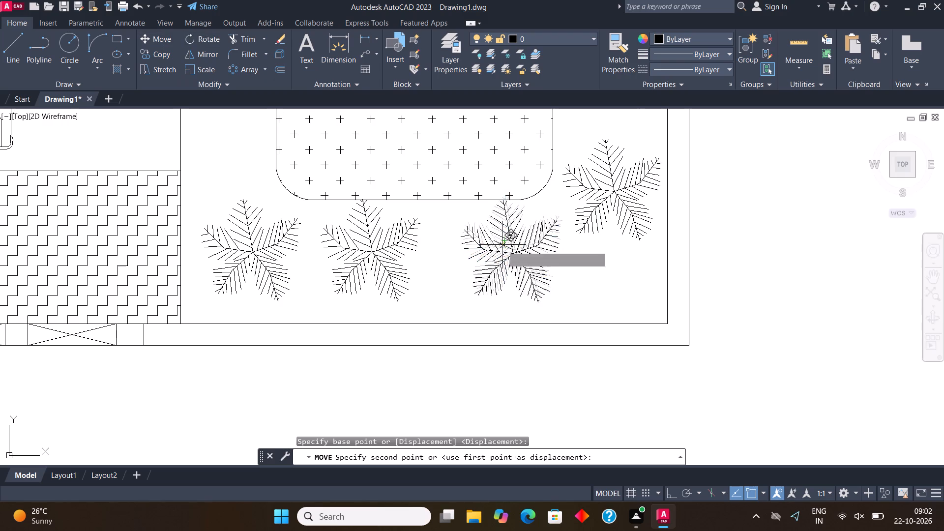
{"action": "left_click", "coordinate": [506, 261]}
Move the middle plant in the row below the lawn slightly downward, away from the lawn's edge.
{"action": "left_click", "coordinate": [389, 252]}
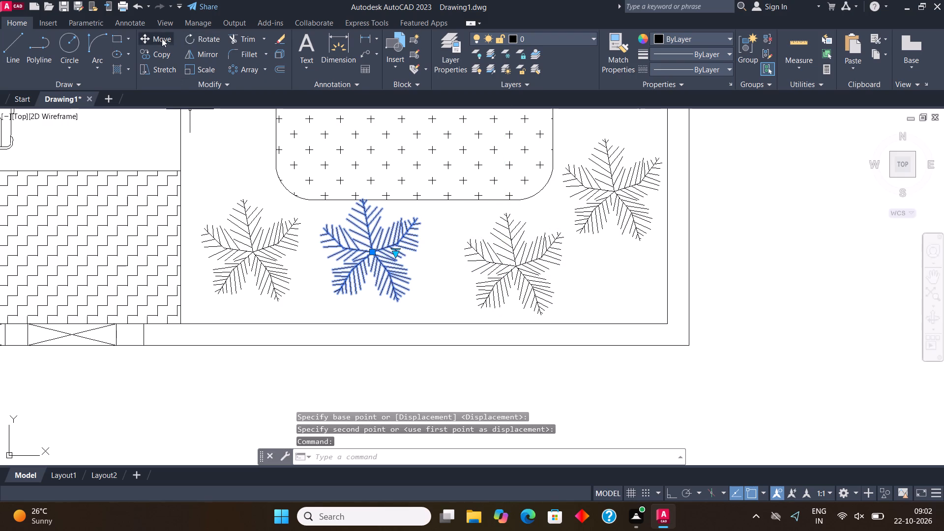
{"action": "left_click", "coordinate": [162, 38]}
{"action": "left_click", "coordinate": [362, 238]}
{"action": "left_click", "coordinate": [364, 247]}
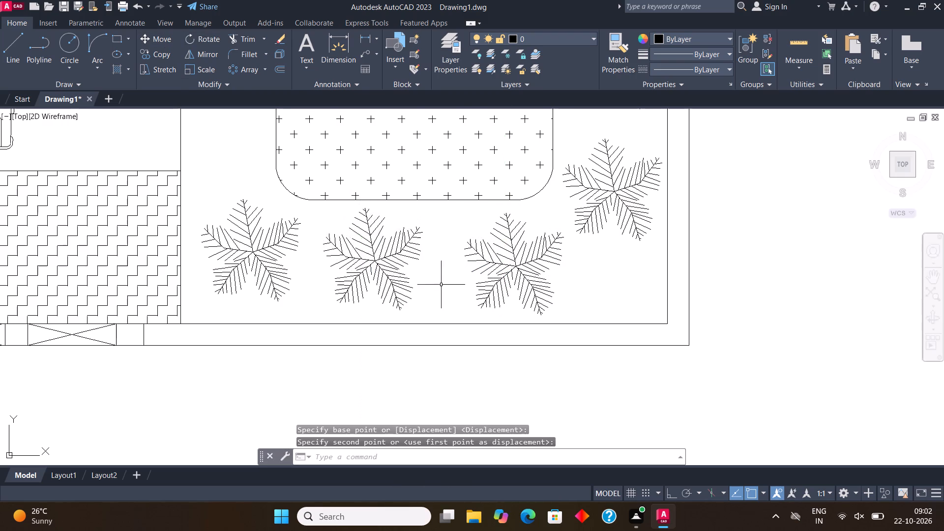
Add multiline text reading BATH with 8'*4'6" on a second line inside the upper-left bathroom, beside the toilet.
{"action": "scroll", "coordinate": [509, 305], "scroll_direction": "down", "scroll_amount": 2}
{"action": "middle_click_drag", "start_coordinate": [525, 295], "coordinate": [633, 324]}
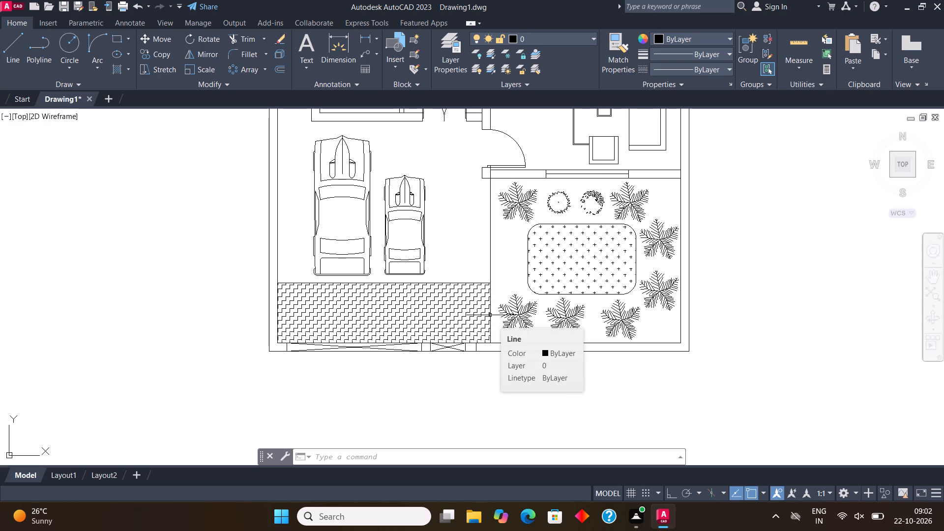
{"action": "middle_click_drag", "start_coordinate": [467, 272], "coordinate": [487, 355]}
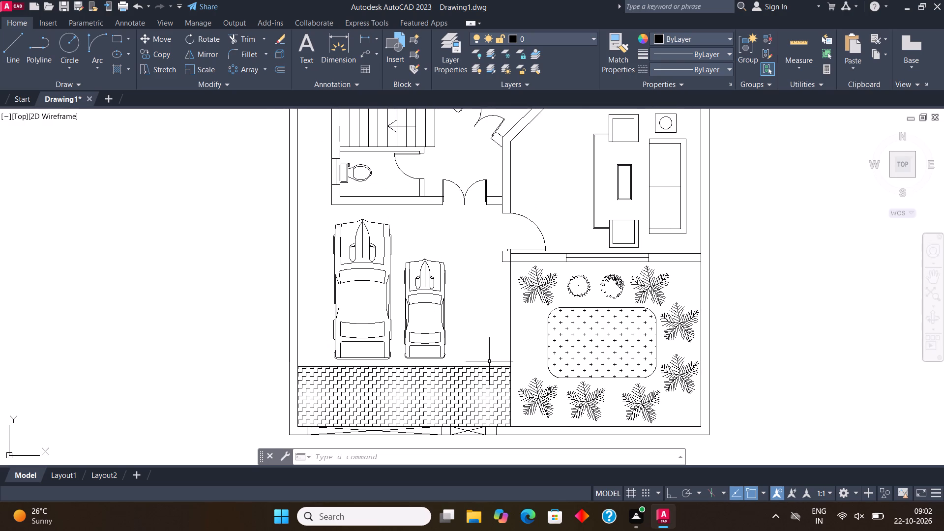
{"action": "scroll", "coordinate": [489, 362], "scroll_direction": "down", "scroll_amount": 1}
{"action": "scroll", "coordinate": [445, 219], "scroll_direction": "down", "scroll_amount": 2}
{"action": "middle_click_drag", "start_coordinate": [447, 220], "coordinate": [452, 331]}
{"action": "scroll", "coordinate": [453, 282], "scroll_direction": "up", "scroll_amount": 4}
{"action": "middle_click_drag", "start_coordinate": [427, 249], "coordinate": [509, 445]}
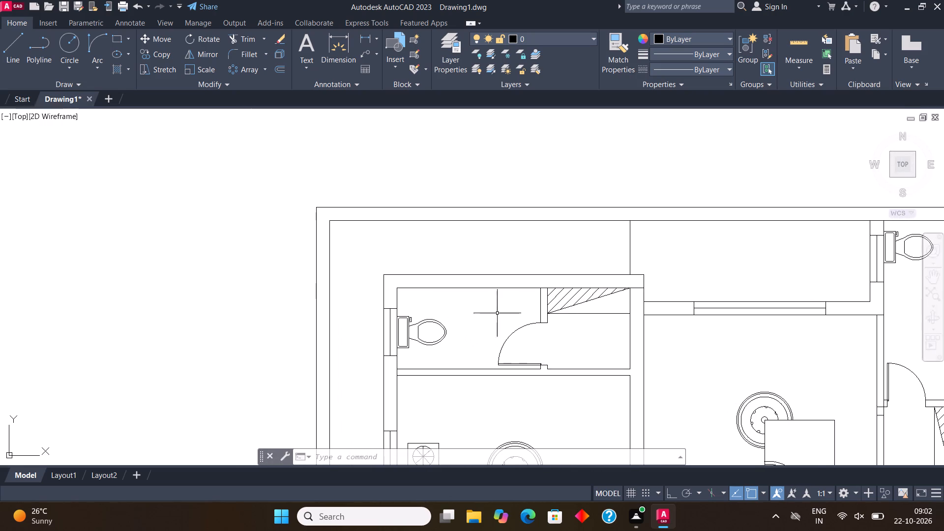
{"action": "scroll", "coordinate": [482, 268], "scroll_direction": "up", "scroll_amount": 1}
{"action": "left_click", "coordinate": [307, 42]}
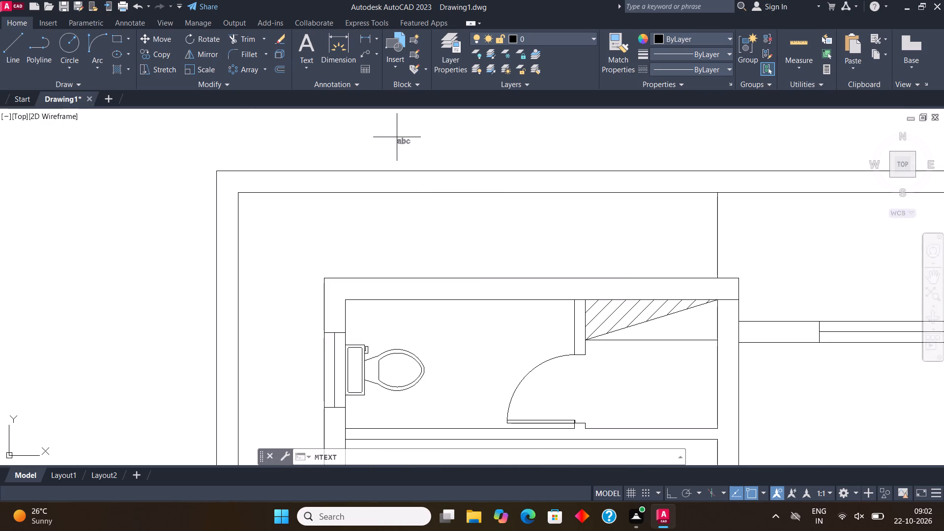
{"action": "left_click", "coordinate": [421, 343]}
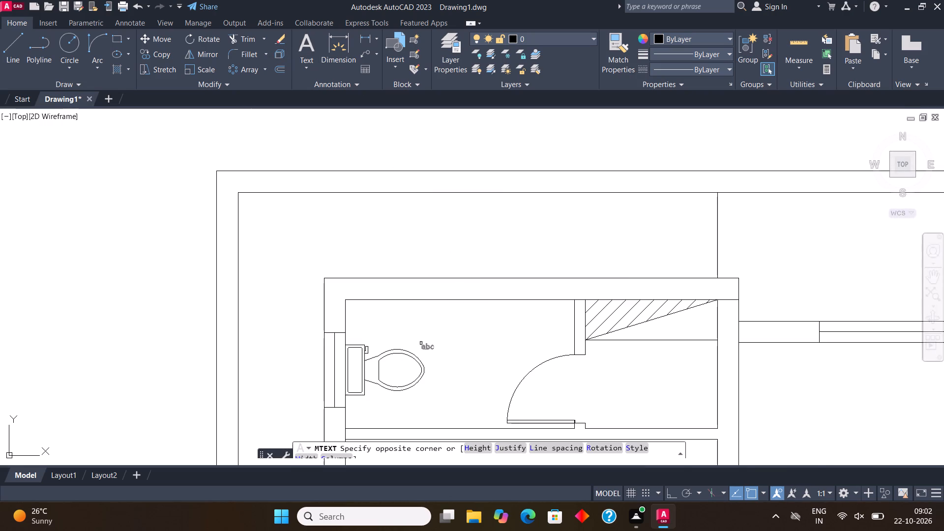
{"action": "left_click", "coordinate": [529, 319]}
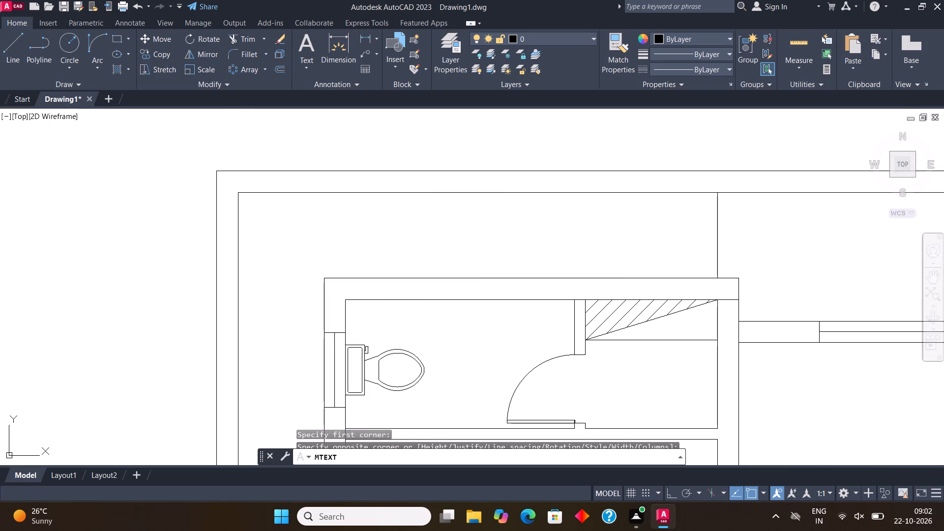
{"action": "type", "text": "BATH"}
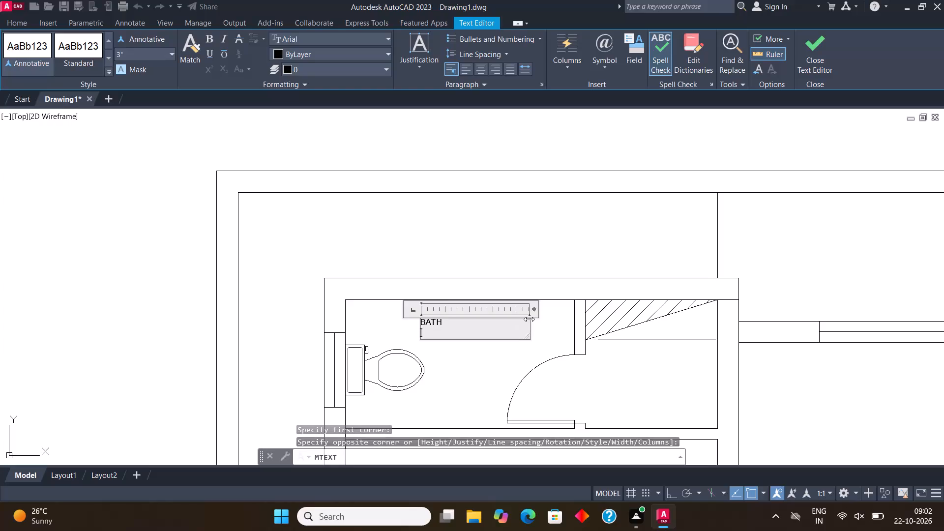
{"action": "key", "text": "Return"}
{"action": "type", "text": "8'"}
{"action": "type", "text": "*4'6\""}
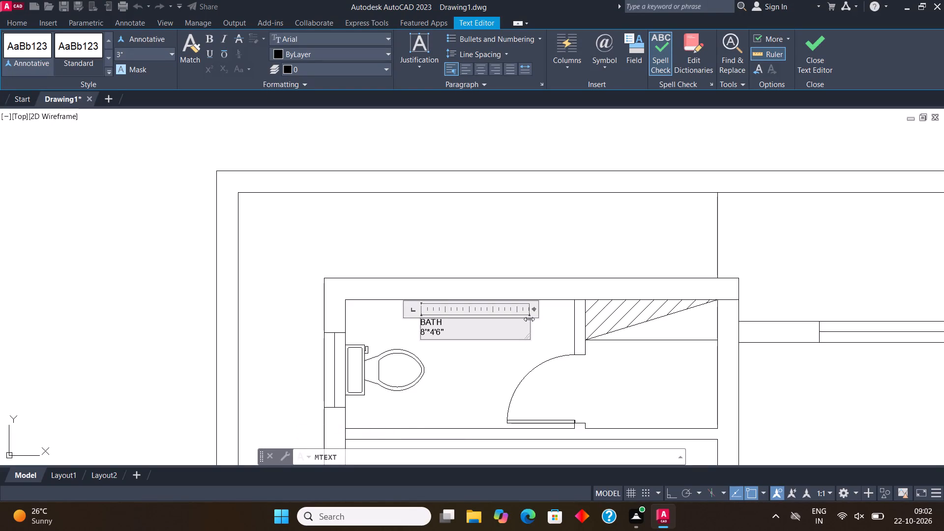
{"action": "left_click", "coordinate": [824, 51]}
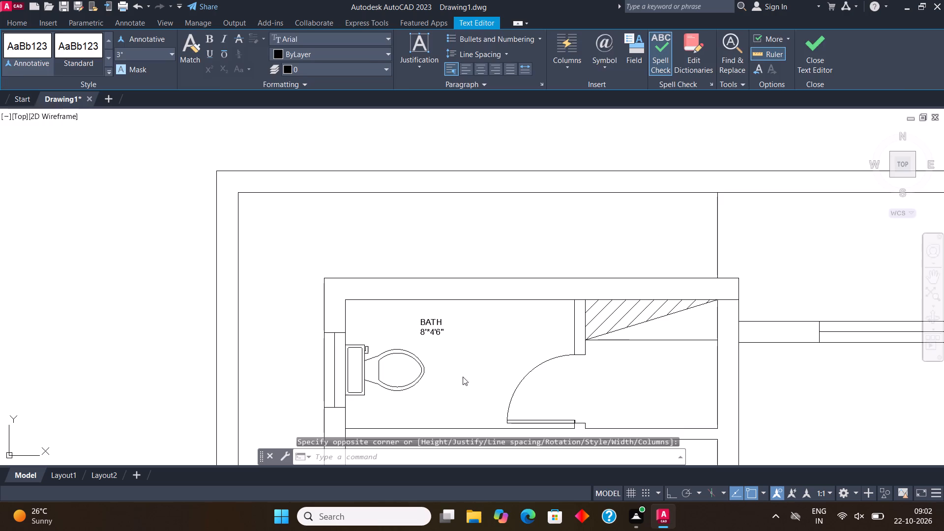
Scale up the bathroom label freehand to more than twice its size, using a base point on its text.
{"action": "left_click", "coordinate": [435, 324]}
{"action": "left_click", "coordinate": [203, 68]}
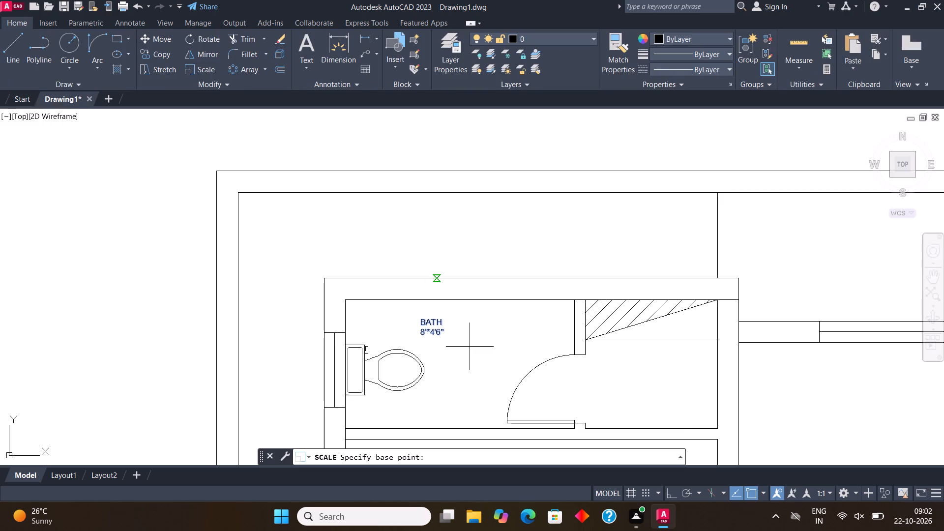
{"action": "left_click", "coordinate": [429, 319]}
{"action": "left_click", "coordinate": [556, 306]}
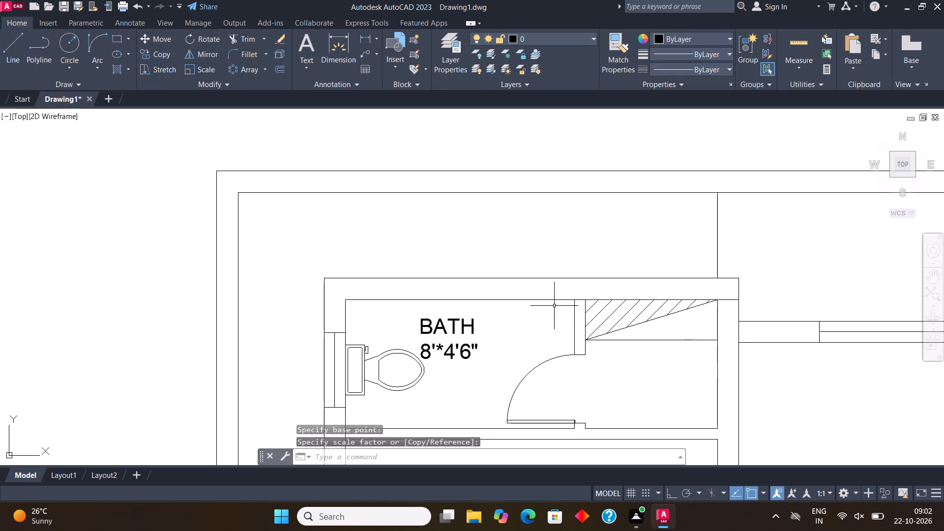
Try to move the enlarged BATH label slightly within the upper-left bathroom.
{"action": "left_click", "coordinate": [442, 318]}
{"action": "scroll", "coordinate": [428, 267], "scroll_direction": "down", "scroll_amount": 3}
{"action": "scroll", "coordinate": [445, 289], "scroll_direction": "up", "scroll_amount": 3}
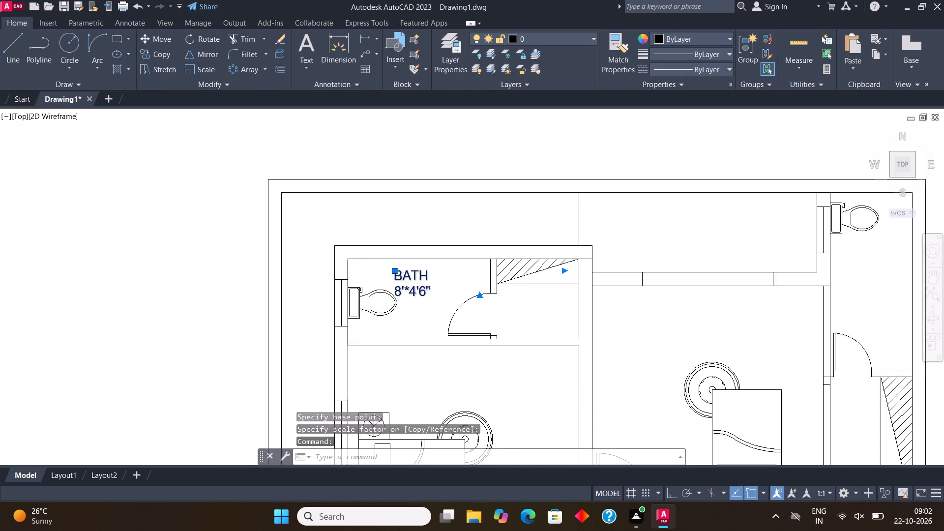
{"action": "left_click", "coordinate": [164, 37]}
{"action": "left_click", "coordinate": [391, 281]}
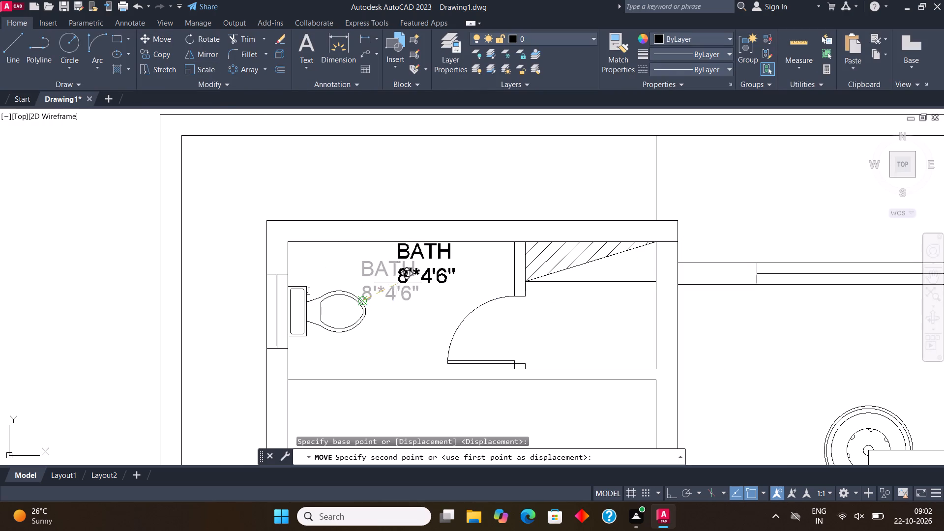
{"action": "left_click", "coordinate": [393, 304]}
Copy the BATH label into the wardrobe area beside the upper-left bathroom and the upper part of the left bedroom.
{"action": "left_click", "coordinate": [403, 291]}
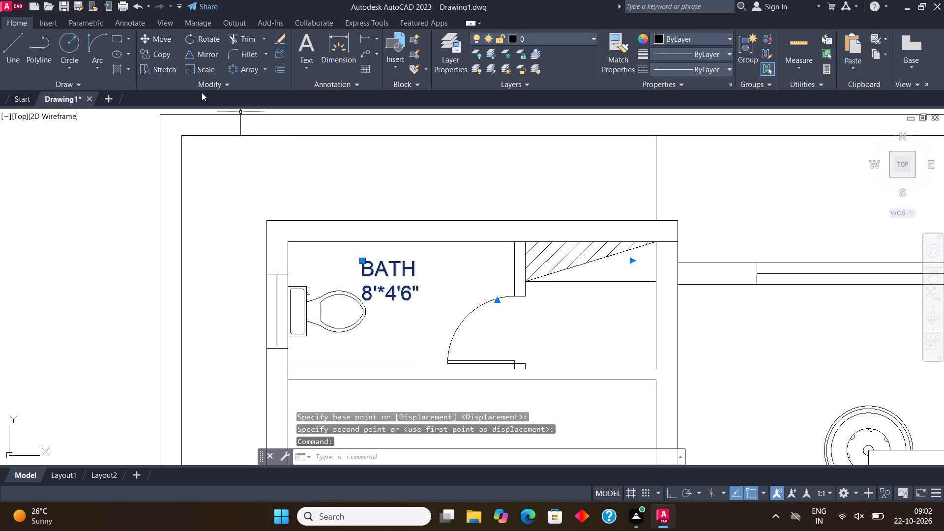
{"action": "left_click", "coordinate": [161, 57]}
{"action": "left_click", "coordinate": [391, 268]}
{"action": "scroll", "coordinate": [394, 389], "scroll_direction": "down", "scroll_amount": 1}
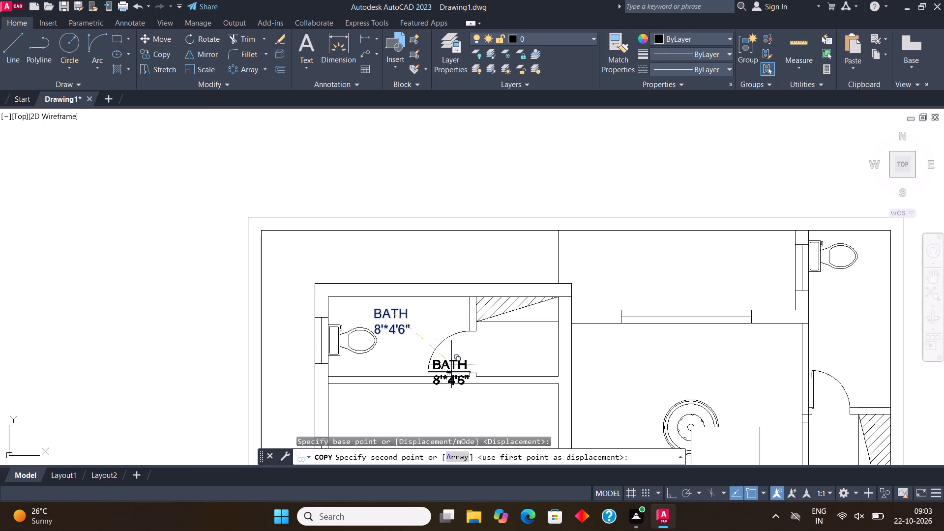
{"action": "scroll", "coordinate": [508, 345], "scroll_direction": "up", "scroll_amount": 3}
{"action": "left_click", "coordinate": [526, 310]}
{"action": "scroll", "coordinate": [507, 230], "scroll_direction": "down", "scroll_amount": 6}
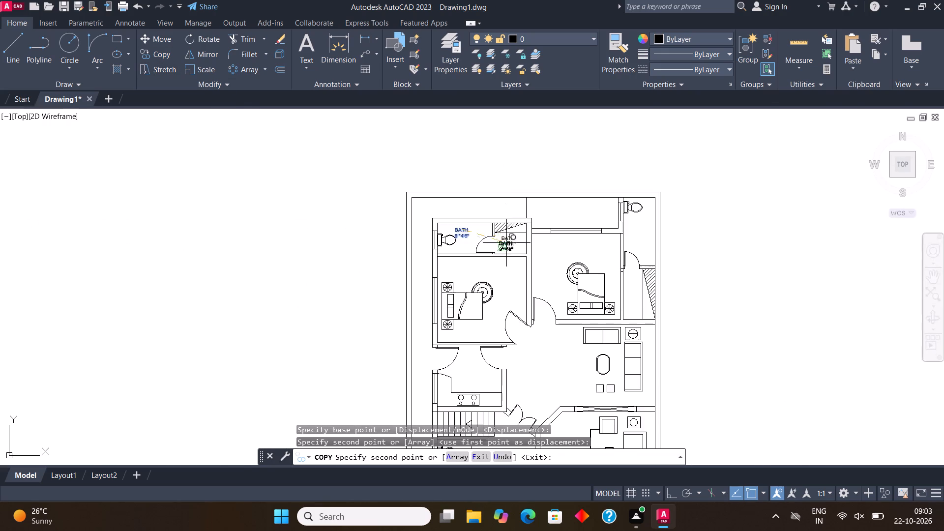
{"action": "scroll", "coordinate": [499, 265], "scroll_direction": "up", "scroll_amount": 3}
{"action": "left_click", "coordinate": [379, 275]}
Place further label copies in the kitchen above the stove and in the toilet below the stairs.
{"action": "scroll", "coordinate": [562, 238], "scroll_direction": "down", "scroll_amount": 3}
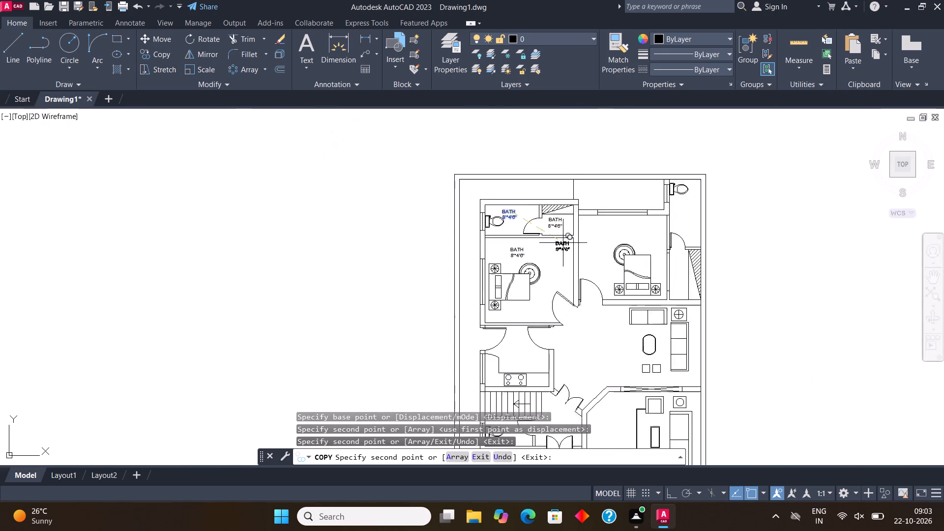
{"action": "scroll", "coordinate": [563, 247], "scroll_direction": "down", "scroll_amount": 1}
{"action": "scroll", "coordinate": [527, 319], "scroll_direction": "up", "scroll_amount": 4}
{"action": "left_click", "coordinate": [559, 295]}
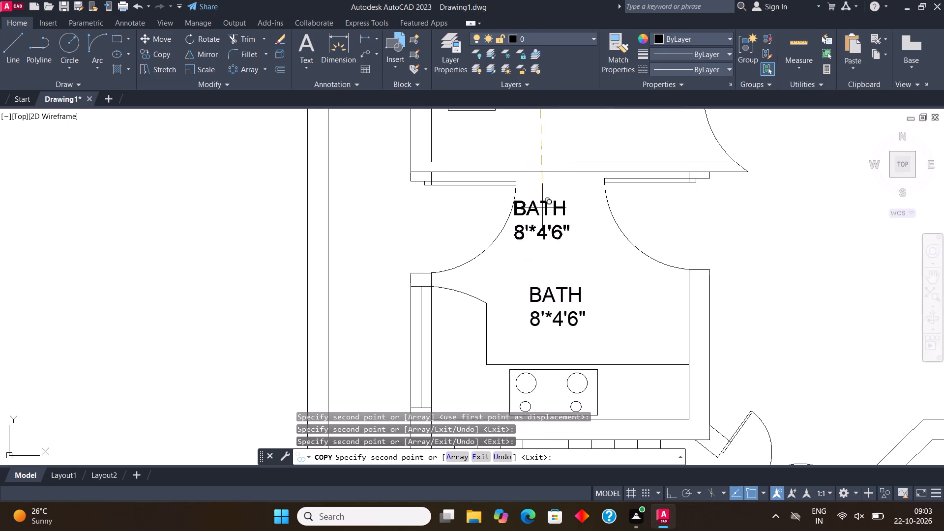
{"action": "scroll", "coordinate": [541, 210], "scroll_direction": "down", "scroll_amount": 3}
{"action": "scroll", "coordinate": [538, 297], "scroll_direction": "up", "scroll_amount": 4}
{"action": "left_click", "coordinate": [550, 367]}
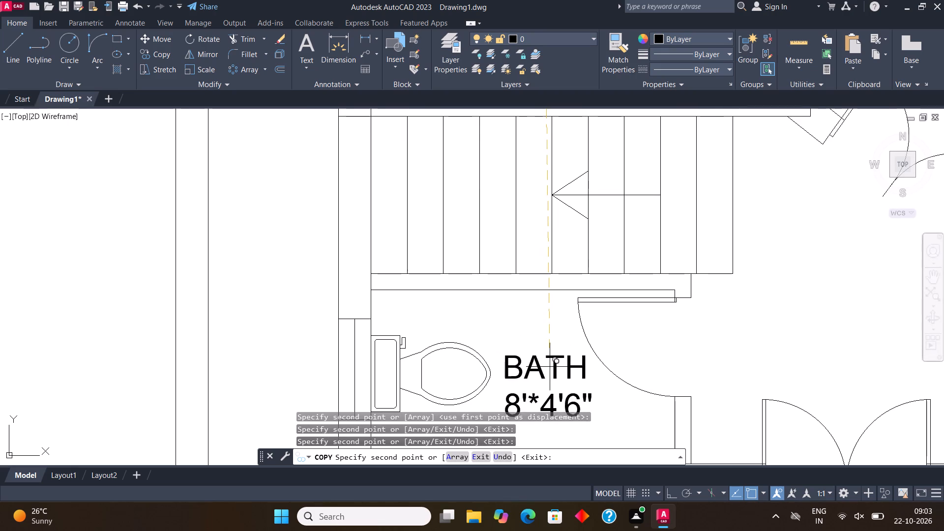
Place label copies at the open end of the stairs, in the entrance lobby and by the angled double door.
{"action": "scroll", "coordinate": [531, 358], "scroll_direction": "down", "scroll_amount": 2}
{"action": "middle_click_drag", "start_coordinate": [636, 303], "coordinate": [587, 338]}
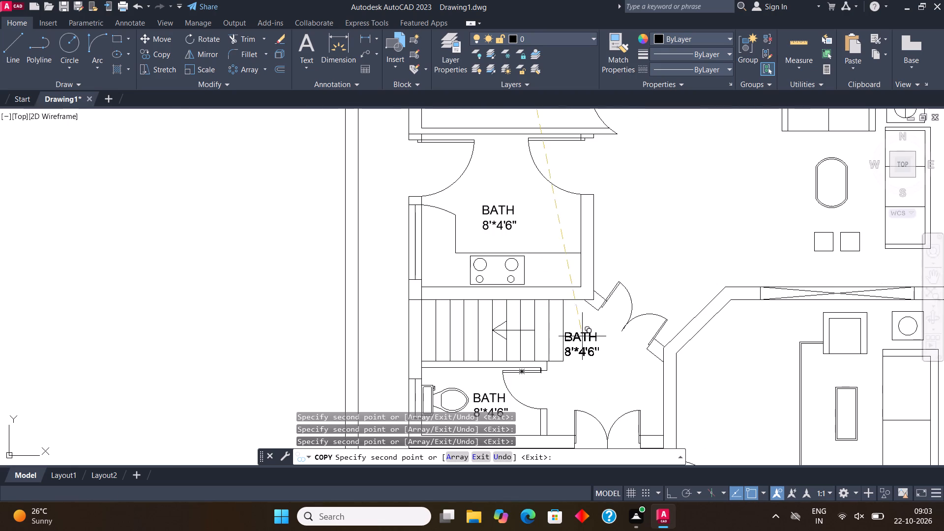
{"action": "left_click", "coordinate": [560, 325]}
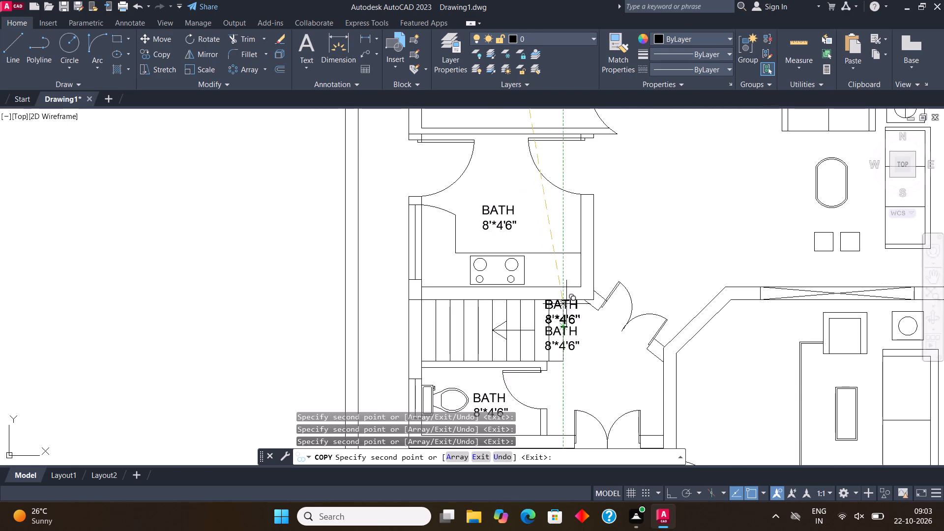
{"action": "scroll", "coordinate": [577, 360], "scroll_direction": "up", "scroll_amount": 2}
{"action": "left_click", "coordinate": [599, 376]}
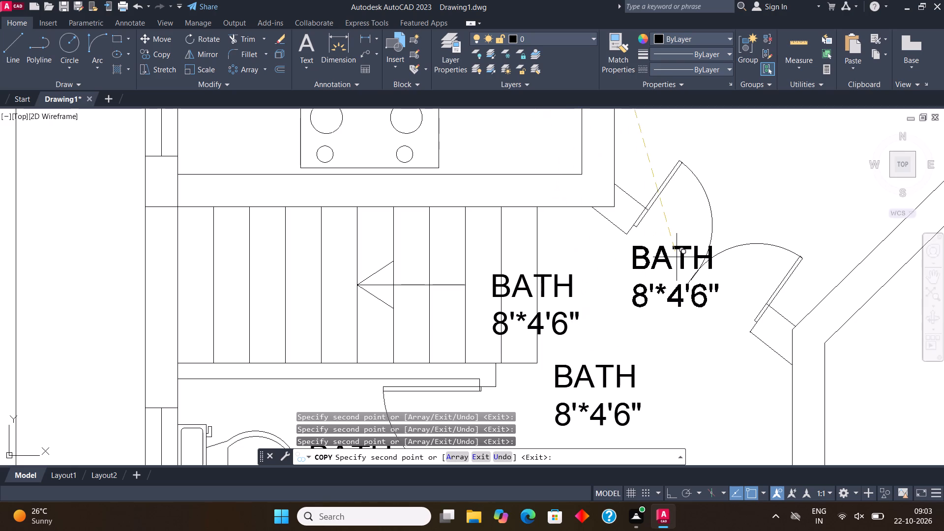
{"action": "left_click", "coordinate": [692, 261]}
Place label copies in the car parking area above the smaller car and on the garden lawn.
{"action": "scroll", "coordinate": [629, 237], "scroll_direction": "down", "scroll_amount": 4}
{"action": "scroll", "coordinate": [629, 311], "scroll_direction": "up", "scroll_amount": 2}
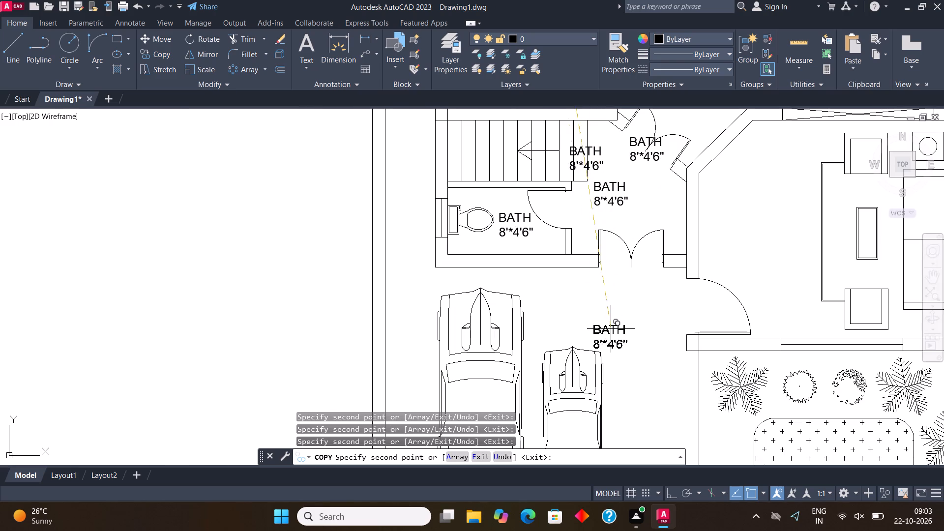
{"action": "left_click", "coordinate": [572, 303]}
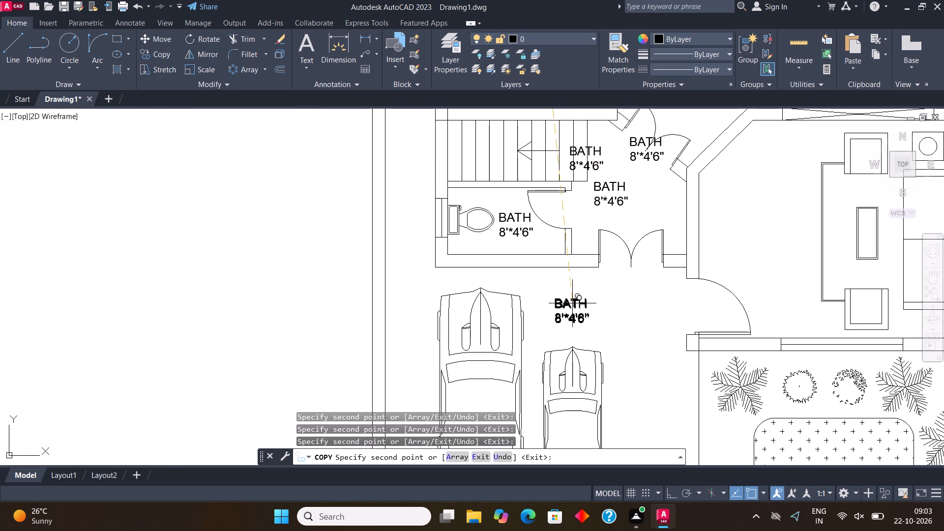
{"action": "scroll", "coordinate": [574, 307], "scroll_direction": "down", "scroll_amount": 3}
{"action": "scroll", "coordinate": [655, 347], "scroll_direction": "up", "scroll_amount": 2}
{"action": "left_click", "coordinate": [620, 360]}
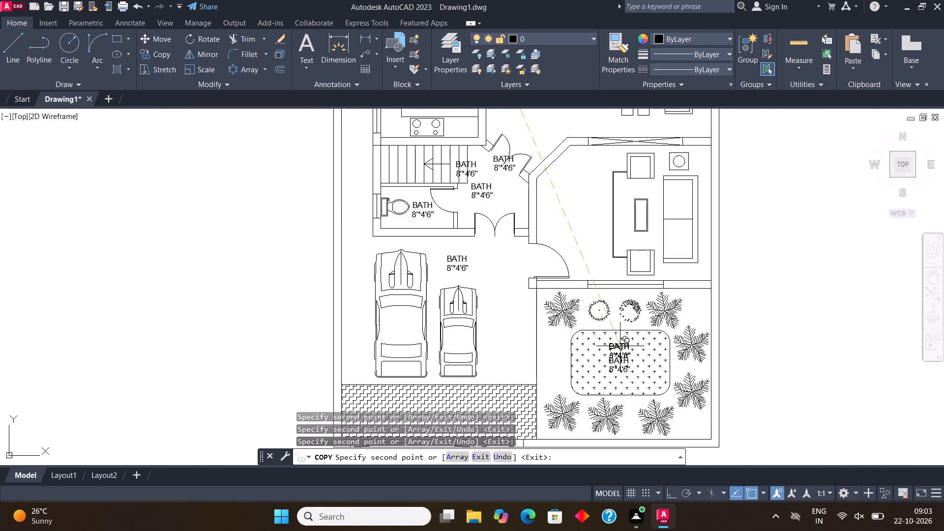
Place two label copies on the paved driveway, one beside the wide gate and one beside the small gate.
{"action": "scroll", "coordinate": [605, 281], "scroll_direction": "down", "scroll_amount": 2}
{"action": "scroll", "coordinate": [547, 329], "scroll_direction": "up", "scroll_amount": 5}
{"action": "scroll", "coordinate": [489, 356], "scroll_direction": "down", "scroll_amount": 3}
{"action": "scroll", "coordinate": [461, 374], "scroll_direction": "up", "scroll_amount": 2}
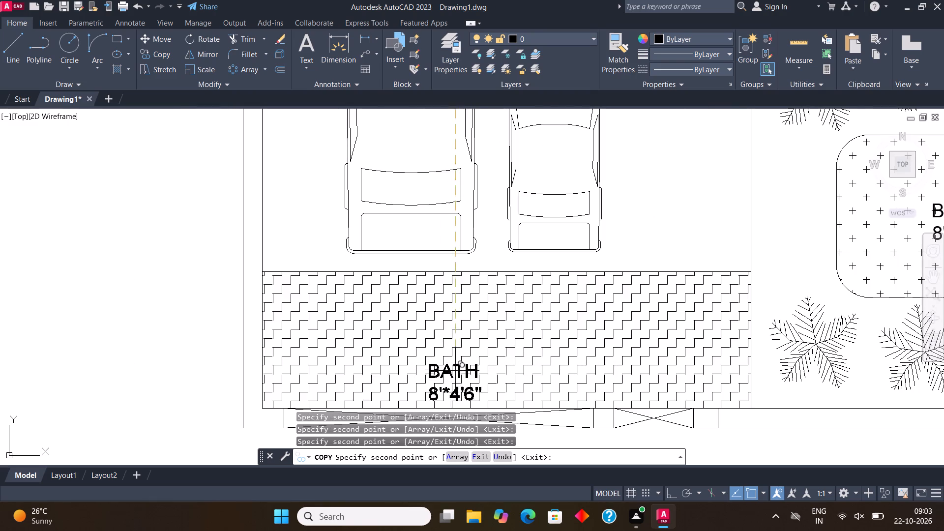
{"action": "left_click", "coordinate": [442, 375]}
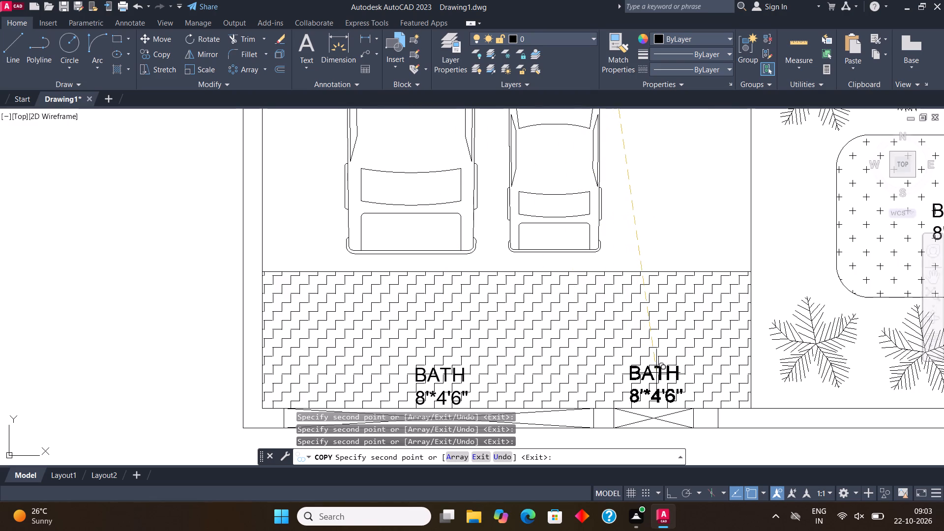
{"action": "left_click", "coordinate": [657, 373]}
Place label copies in the angled-wall sitting room and in the open living area beside its sofa set.
{"action": "scroll", "coordinate": [578, 409], "scroll_direction": "down", "scroll_amount": 4}
{"action": "middle_click_drag", "start_coordinate": [658, 348], "coordinate": [658, 370]}
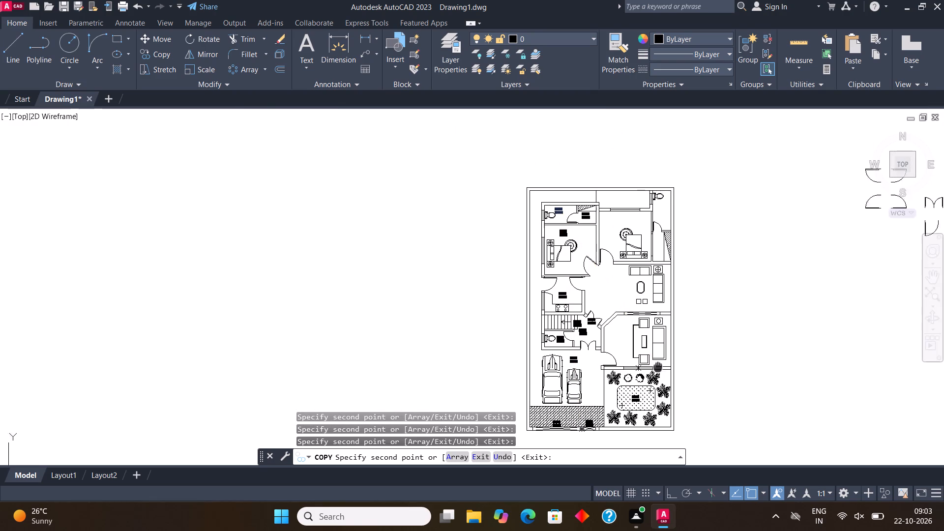
{"action": "middle_click_drag", "start_coordinate": [658, 370], "coordinate": [656, 391]}
{"action": "scroll", "coordinate": [634, 349], "scroll_direction": "up", "scroll_amount": 3}
{"action": "left_click", "coordinate": [559, 390]}
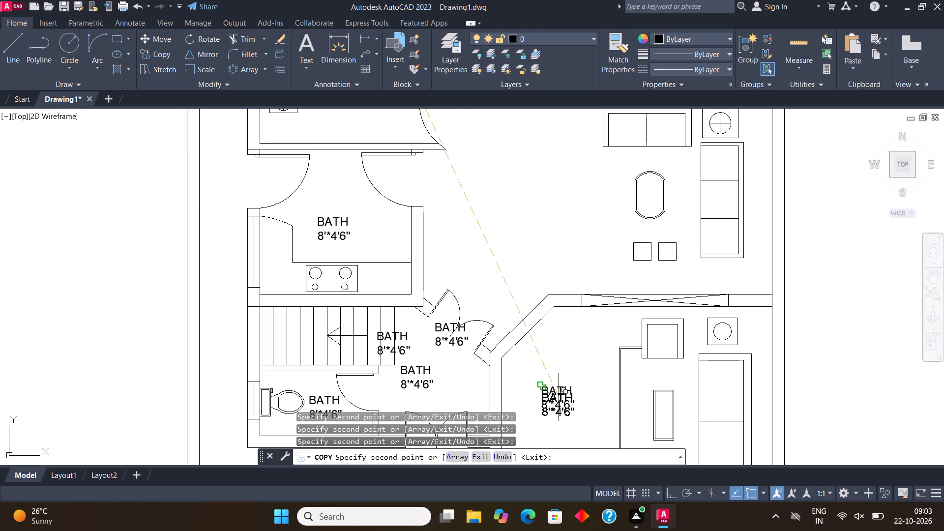
{"action": "scroll", "coordinate": [616, 432], "scroll_direction": "down", "scroll_amount": 3}
{"action": "scroll", "coordinate": [598, 377], "scroll_direction": "up", "scroll_amount": 3}
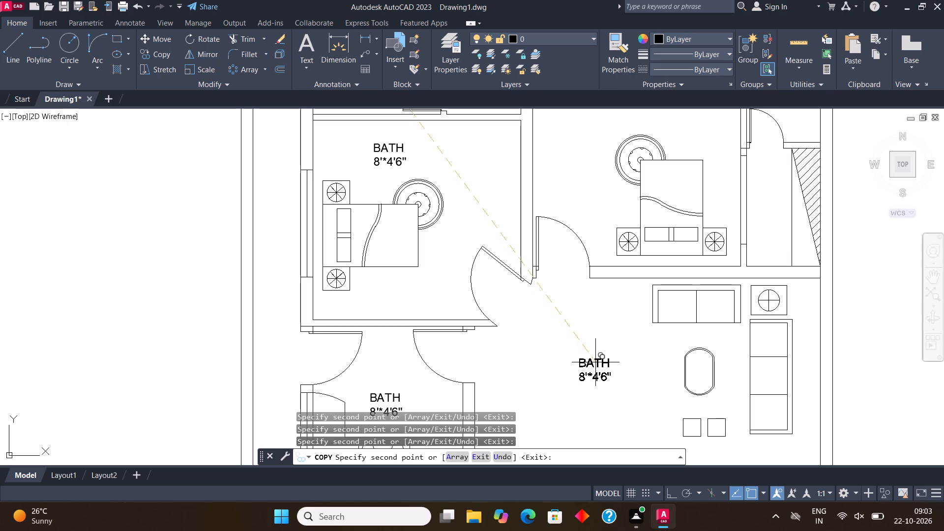
{"action": "left_click", "coordinate": [599, 365]}
Place label copies in the upper part of the right bedroom and in its adjoining wardrobe passage.
{"action": "scroll", "coordinate": [609, 414], "scroll_direction": "down", "scroll_amount": 2}
{"action": "scroll", "coordinate": [615, 302], "scroll_direction": "up", "scroll_amount": 2}
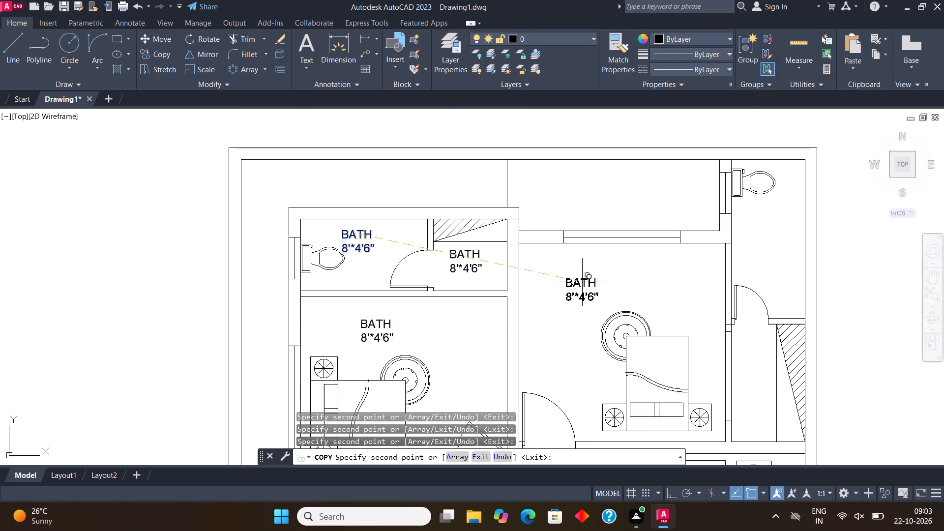
{"action": "left_click", "coordinate": [579, 276]}
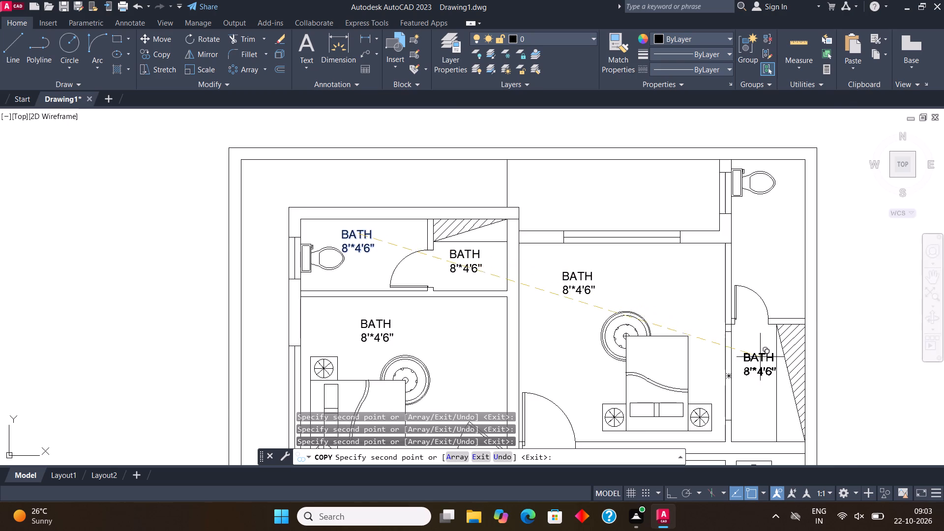
{"action": "scroll", "coordinate": [759, 362], "scroll_direction": "up", "scroll_amount": 1}
{"action": "left_click", "coordinate": [748, 356]}
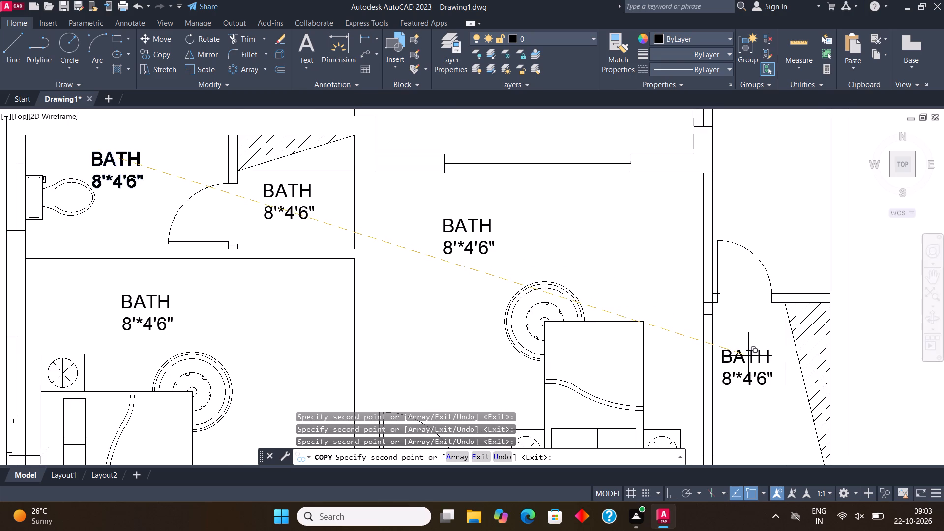
Place label copies in the upper-right bathroom below the toilet and in the open space above the right bedroom.
{"action": "scroll", "coordinate": [746, 355], "scroll_direction": "down", "scroll_amount": 2}
{"action": "scroll", "coordinate": [751, 278], "scroll_direction": "up", "scroll_amount": 2}
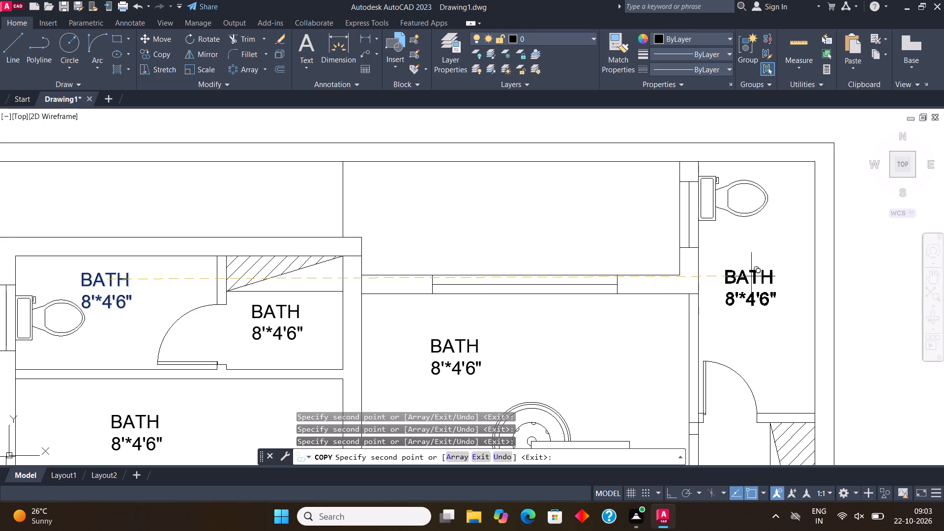
{"action": "left_click", "coordinate": [751, 275]}
{"action": "left_click", "coordinate": [532, 193]}
{"action": "scroll", "coordinate": [679, 286], "scroll_direction": "down", "scroll_amount": 3}
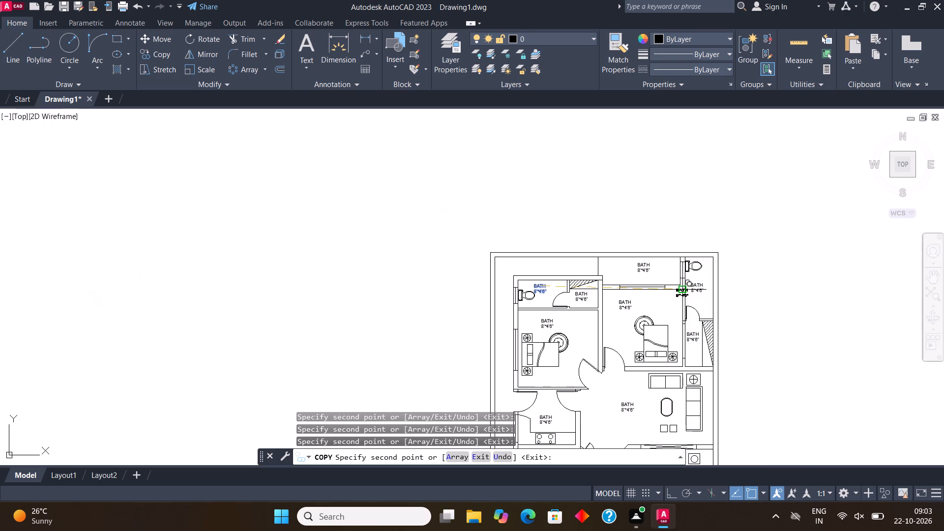
Place the last label copy in the open strip above the upper-left bathroom and finish copying.
{"action": "scroll", "coordinate": [536, 253], "scroll_direction": "up", "scroll_amount": 3}
{"action": "left_click", "coordinate": [564, 277]}
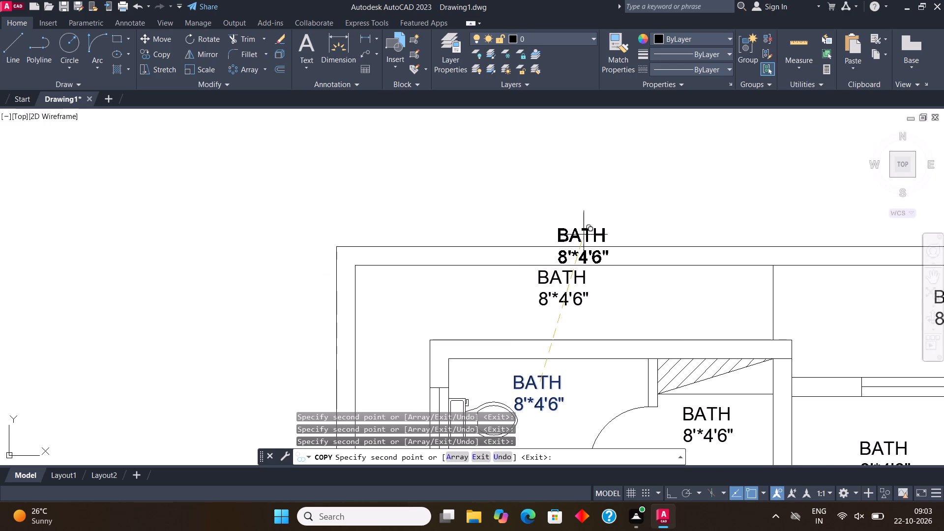
{"action": "scroll", "coordinate": [587, 226], "scroll_direction": "down", "scroll_amount": 5}
{"action": "scroll", "coordinate": [533, 295], "scroll_direction": "up", "scroll_amount": 3}
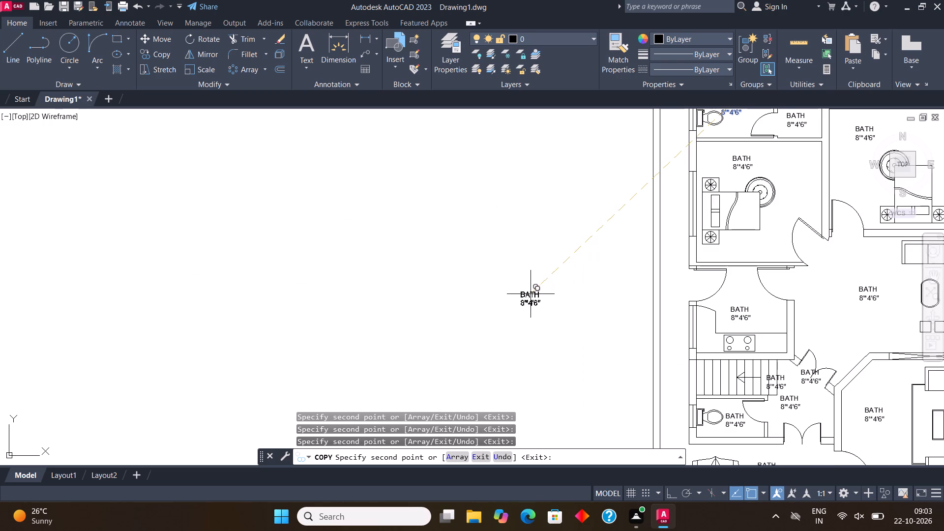
{"action": "scroll", "coordinate": [524, 354], "scroll_direction": "down", "scroll_amount": 2}
{"action": "key", "text": "Escape"}
Replace the label text in the strip above the upper-left bathroom with "PASSAGE 4' WIDE".
{"action": "middle_click_drag", "start_coordinate": [606, 236], "coordinate": [582, 271]}
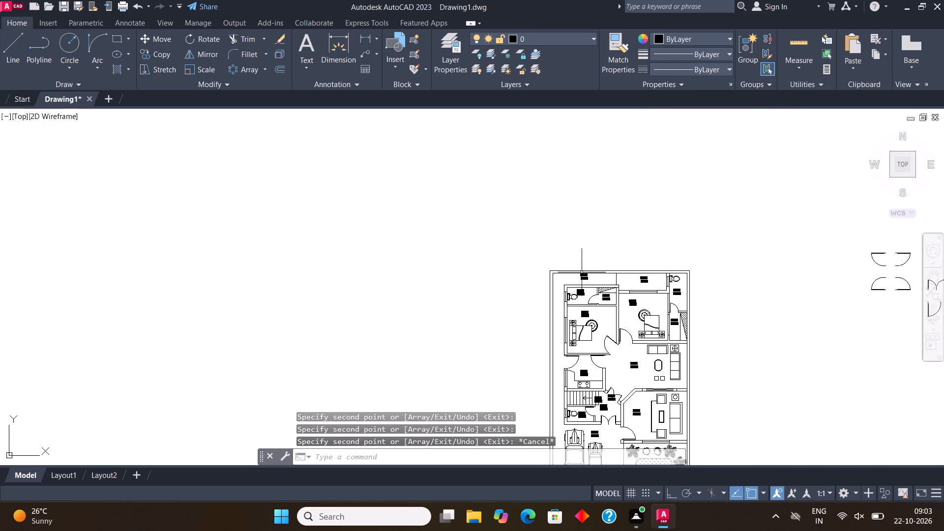
{"action": "scroll", "coordinate": [582, 272], "scroll_direction": "up", "scroll_amount": 4}
{"action": "left_click", "coordinate": [577, 284]}
{"action": "right_click", "coordinate": [578, 286]}
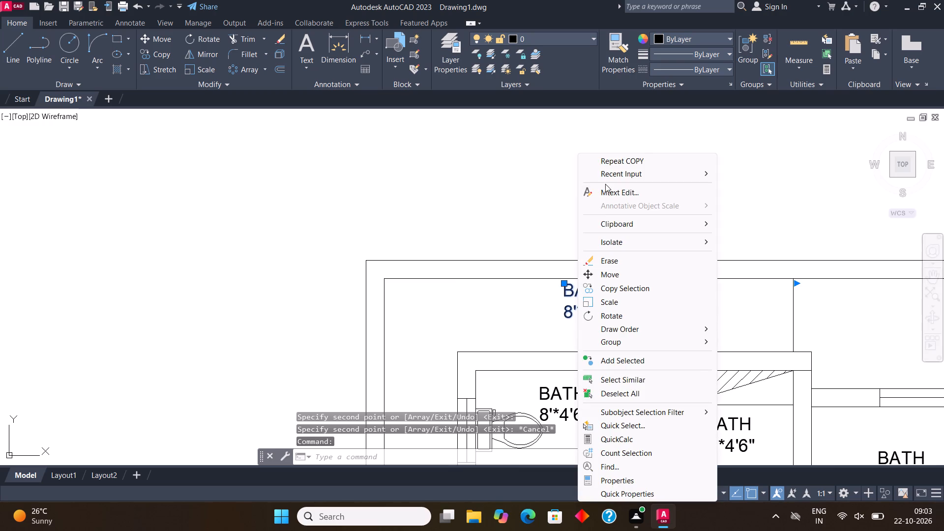
{"action": "left_click", "coordinate": [613, 190]}
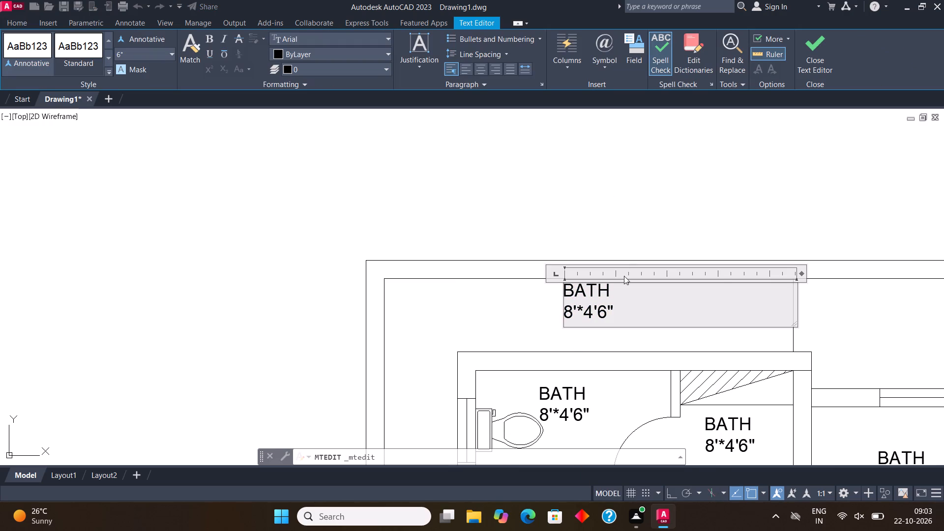
{"action": "left_click", "coordinate": [631, 314]}
{"action": "key", "text": "BackSpace"}
{"action": "key", "text": "BackSpace"}
{"action": "key", "text": "BackSpace"}
{"action": "key", "text": "BackSpace"}
{"action": "key", "text": "BackSpace"}
{"action": "key", "text": "BackSpace"}
{"action": "key", "text": "BackSpace"}
{"action": "key", "text": "BackSpace"}
{"action": "key", "text": "BackSpace"}
{"action": "key", "text": "BackSpace"}
{"action": "key", "text": "BackSpace"}
{"action": "key", "text": "BackSpace"}
{"action": "key", "text": "BackSpace"}
{"action": "key", "text": "BackSpace"}
{"action": "key", "text": "BackSpace"}
{"action": "key", "text": "BackSpace"}
{"action": "key", "text": "BackSpace"}
{"action": "key", "text": "BackSpace"}
{"action": "key", "text": "BackSpace"}
{"action": "key", "text": "BackSpace"}
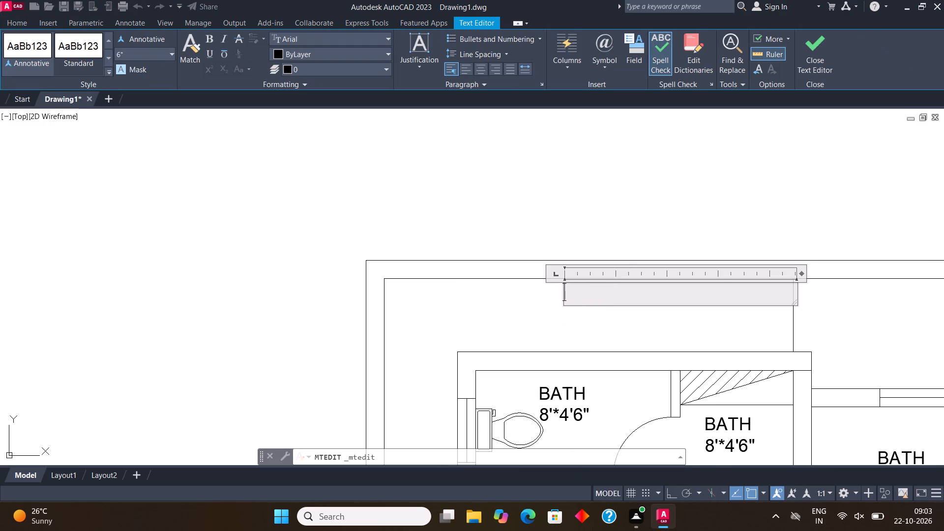
{"action": "type", "text": "PASSAB"}
{"action": "key", "text": "BackSpace"}
{"action": "type", "text": "GE"}
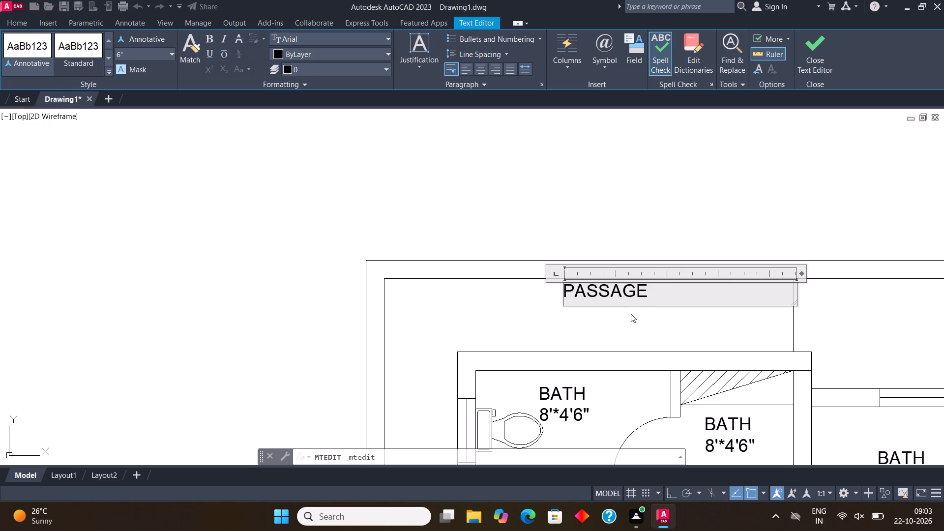
{"action": "key", "text": "space"}
{"action": "type", "text": "4"}
{"action": "key", "text": "apostrophe"}
{"action": "key", "text": "space"}
{"action": "type", "text": "WIDE"}
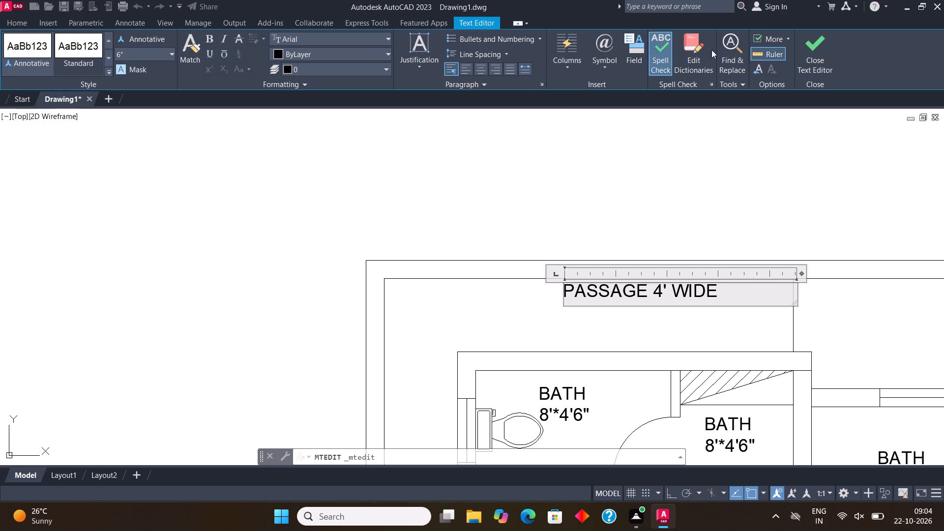
{"action": "left_click", "coordinate": [813, 54]}
Move the PASSAGE 4' WIDE label down and left, midway between the outer wall and the bathroom wall.
{"action": "scroll", "coordinate": [596, 211], "scroll_direction": "down", "scroll_amount": 3}
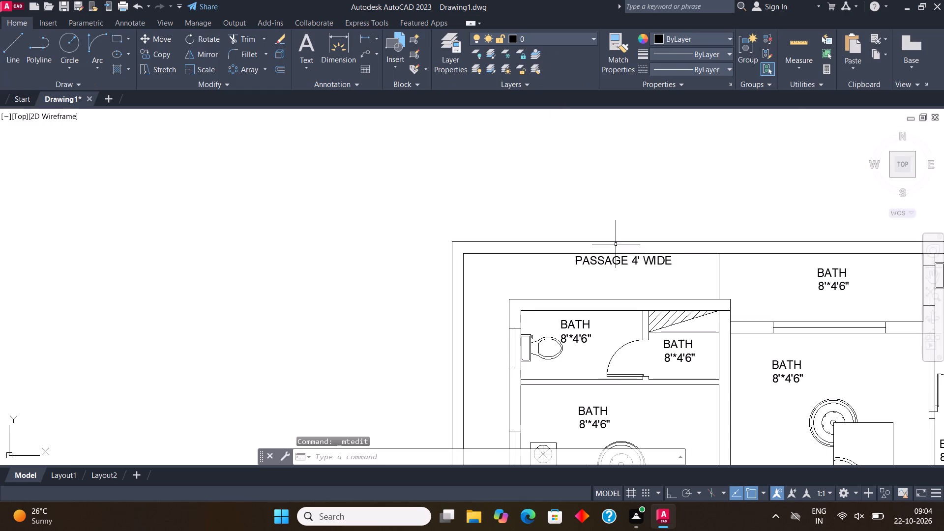
{"action": "middle_click_drag", "start_coordinate": [633, 267], "coordinate": [560, 264]}
{"action": "left_click", "coordinate": [544, 254]}
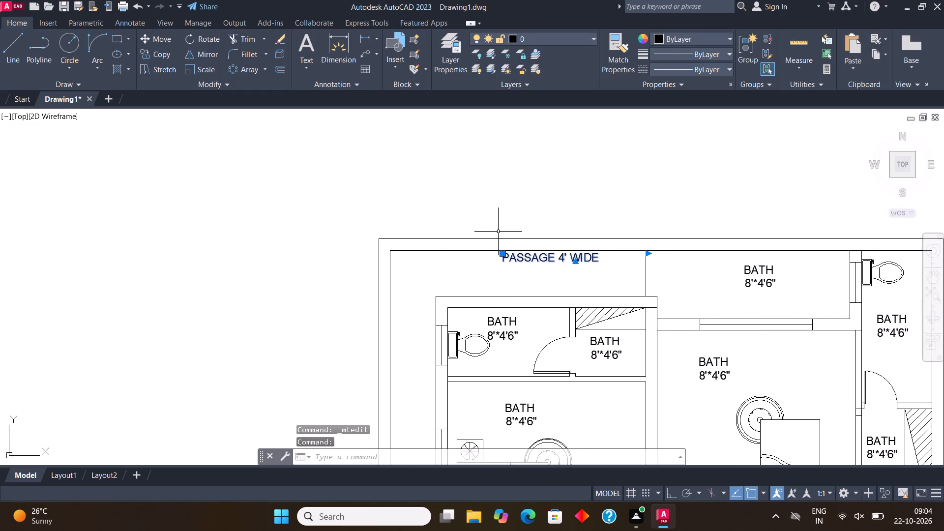
{"action": "left_click", "coordinate": [169, 39]}
{"action": "left_click", "coordinate": [529, 258]}
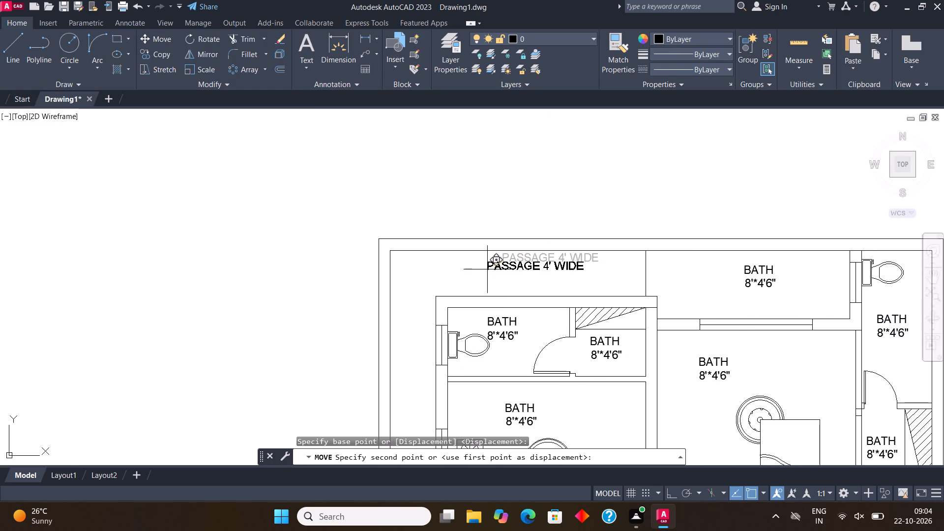
{"action": "left_click", "coordinate": [459, 274]}
Replace the label in the space above the right bedroom with "LAUNDRY" and, on a second line, "13'4.5"*4'6"".
{"action": "middle_click_drag", "start_coordinate": [671, 282], "coordinate": [478, 280]}
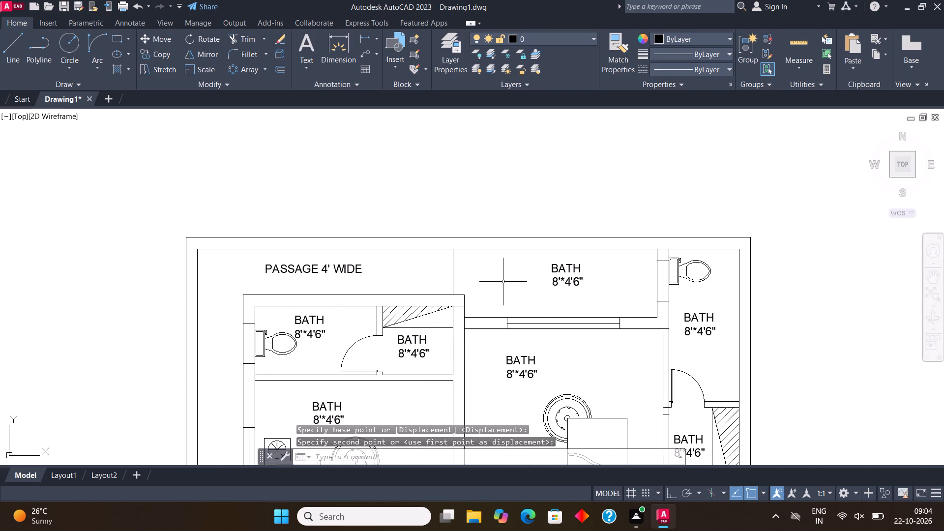
{"action": "left_click", "coordinate": [556, 266]}
{"action": "right_click", "coordinate": [556, 266]}
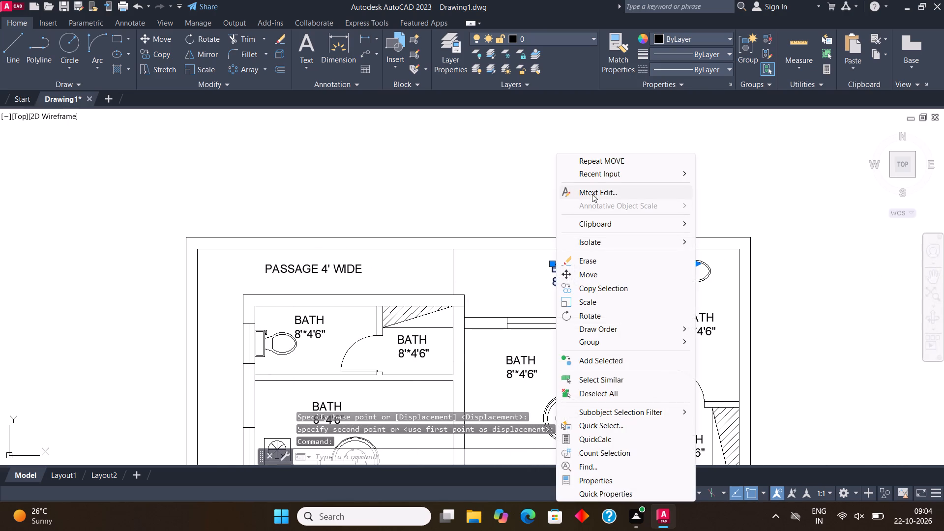
{"action": "left_click", "coordinate": [592, 194]}
{"action": "left_click", "coordinate": [590, 282]}
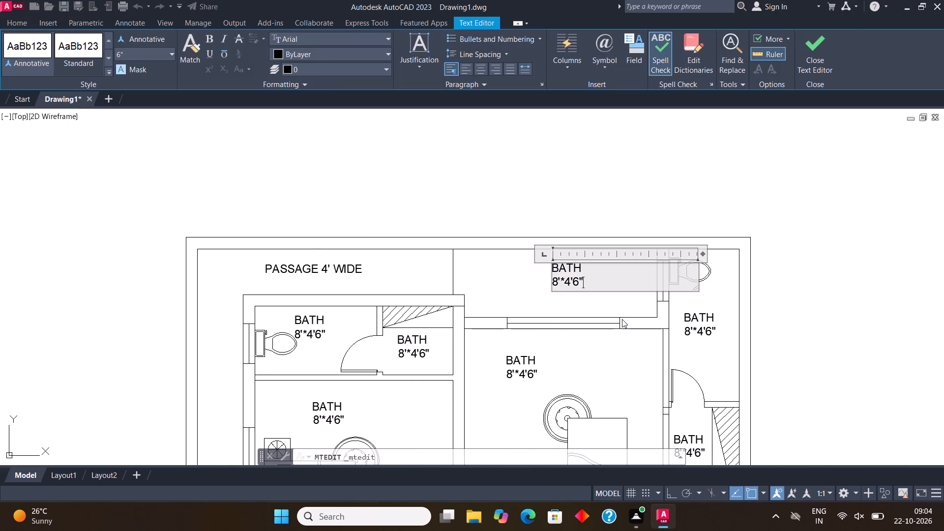
{"action": "key", "text": "BackSpace"}
{"action": "key", "text": "BackSpace"}
{"action": "key", "text": "BackSpace"}
{"action": "key", "text": "BackSpace"}
{"action": "key", "text": "BackSpace"}
{"action": "key", "text": "BackSpace"}
{"action": "key", "text": "BackSpace"}
{"action": "key", "text": "BackSpace"}
{"action": "key", "text": "BackSpace"}
{"action": "key", "text": "BackSpace"}
{"action": "key", "text": "BackSpace"}
{"action": "key", "text": "BackSpace"}
{"action": "key", "text": "BackSpace"}
{"action": "key", "text": "BackSpace"}
{"action": "key", "text": "BackSpace"}
{"action": "key", "text": "BackSpace"}
{"action": "key", "text": "BackSpace"}
{"action": "key", "text": "BackSpace"}
{"action": "key", "text": "BackSpace"}
{"action": "key", "text": "BackSpace"}
{"action": "type", "text": "LAUNDRY"}
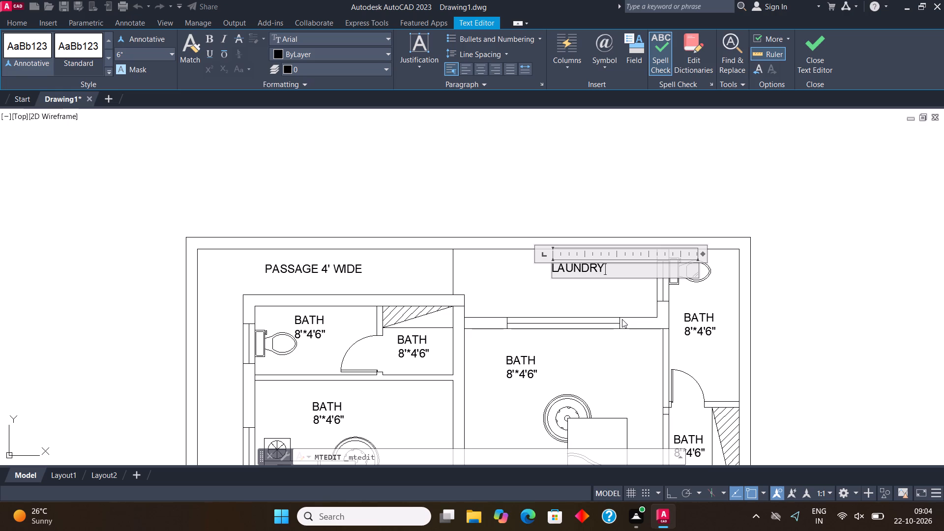
{"action": "key", "text": "Return"}
{"action": "type", "text": "13'"}
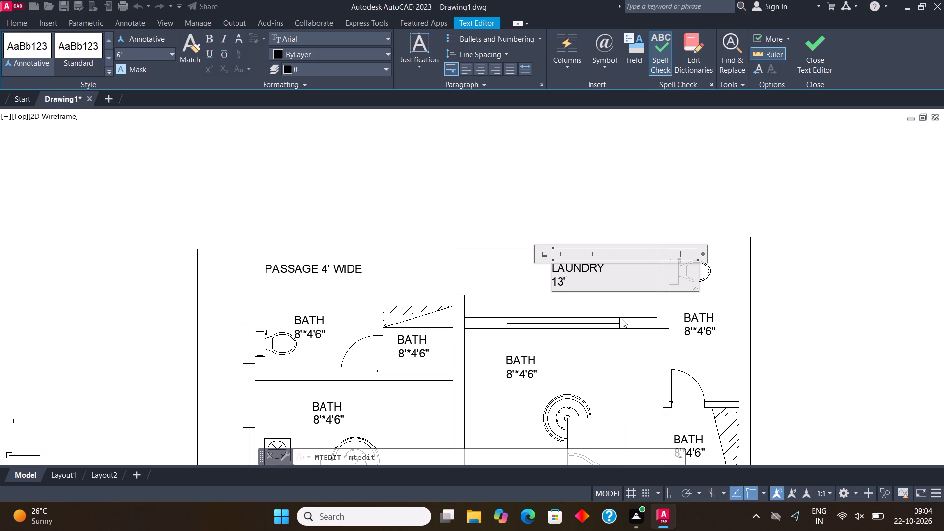
{"action": "type", "text": "4.5\""}
{"action": "type", "text": "*4'6\""}
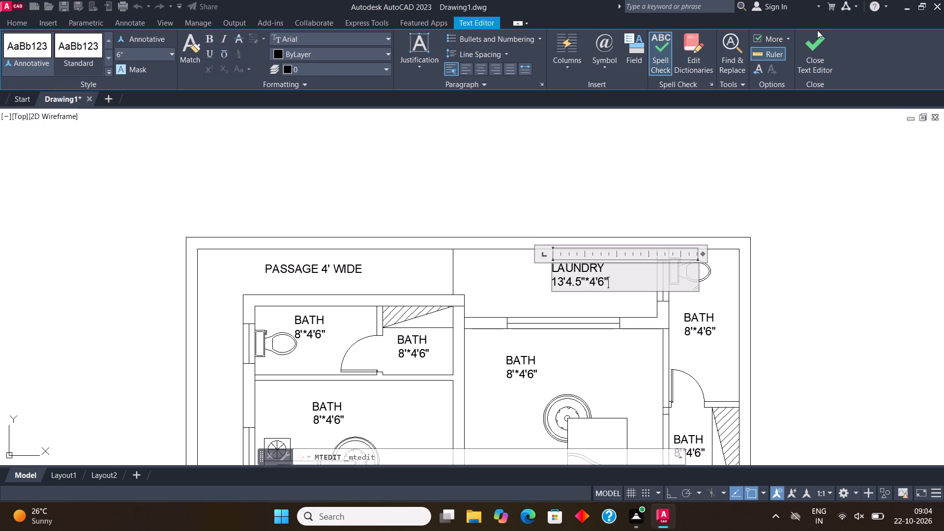
{"action": "left_click", "coordinate": [813, 44]}
Set the size line of the upper-right bathroom's BATH label to 4'7"*10'.
{"action": "scroll", "coordinate": [555, 274], "scroll_direction": "down", "scroll_amount": 3}
{"action": "scroll", "coordinate": [593, 309], "scroll_direction": "up", "scroll_amount": 3}
{"action": "scroll", "coordinate": [621, 251], "scroll_direction": "up", "scroll_amount": 1}
{"action": "left_click", "coordinate": [609, 245]}
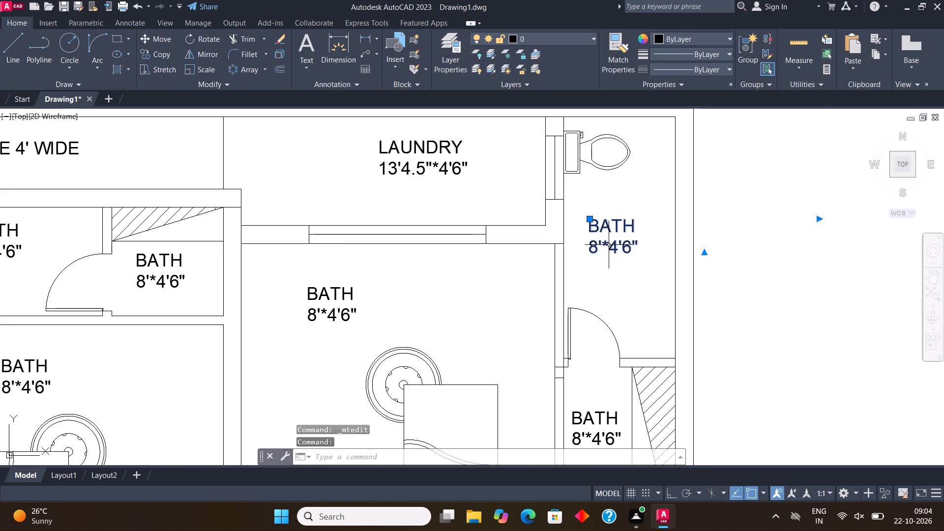
{"action": "right_click", "coordinate": [608, 245]}
{"action": "left_click", "coordinate": [656, 194]}
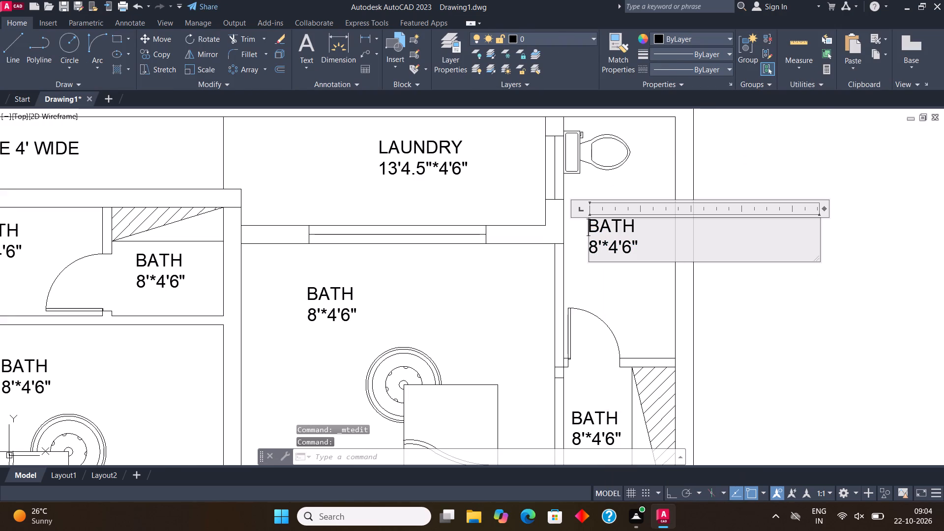
{"action": "left_click", "coordinate": [608, 246]}
{"action": "key", "text": "BackSpace"}
{"action": "key", "text": "BackSpace"}
{"action": "key", "text": "BackSpace"}
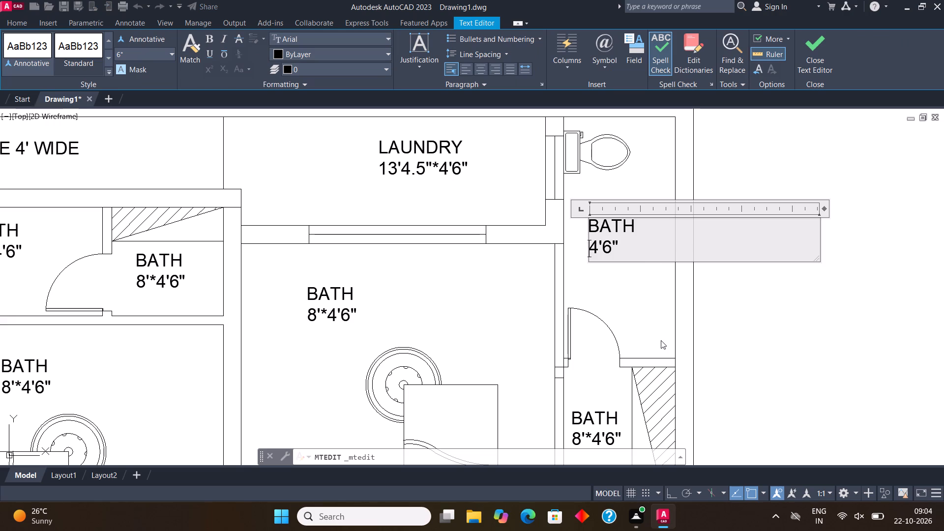
{"action": "left_click", "coordinate": [612, 250]}
{"action": "key", "text": "BackSpace"}
{"action": "key", "text": "7"}
{"action": "left_click", "coordinate": [626, 251]}
{"action": "type", "text": "*10'"}
{"action": "left_click", "coordinate": [825, 48]}
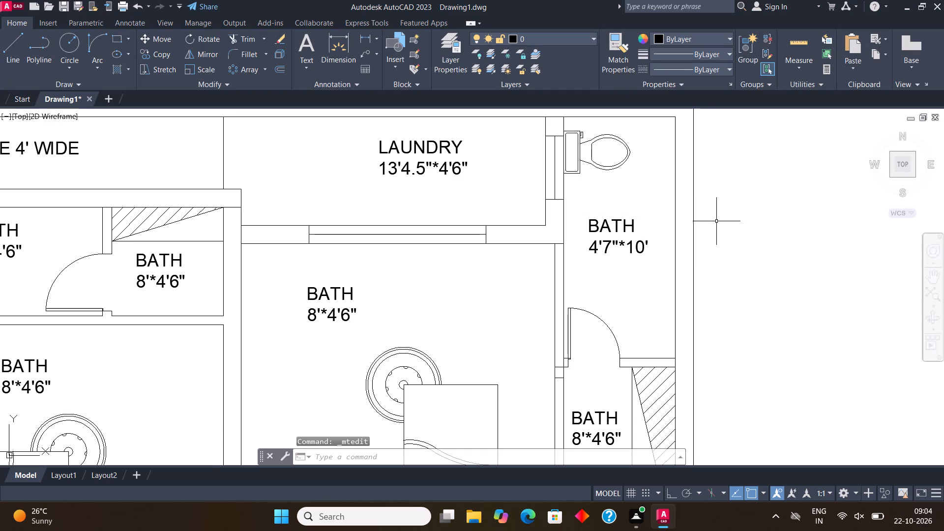
Replace the label in the right bedroom with "BEDROOM" and, on a second line, "13'*12'6"".
{"action": "scroll", "coordinate": [716, 221], "scroll_direction": "down", "scroll_amount": 1}
{"action": "scroll", "coordinate": [471, 273], "scroll_direction": "up", "scroll_amount": 1}
{"action": "left_click", "coordinate": [470, 263]}
{"action": "right_click", "coordinate": [470, 263]}
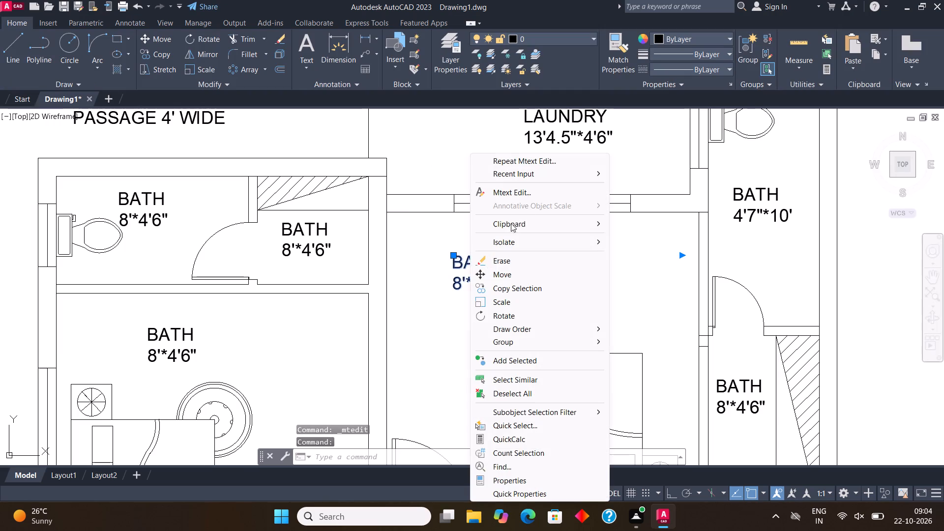
{"action": "left_click", "coordinate": [531, 191]}
{"action": "left_click", "coordinate": [511, 282]}
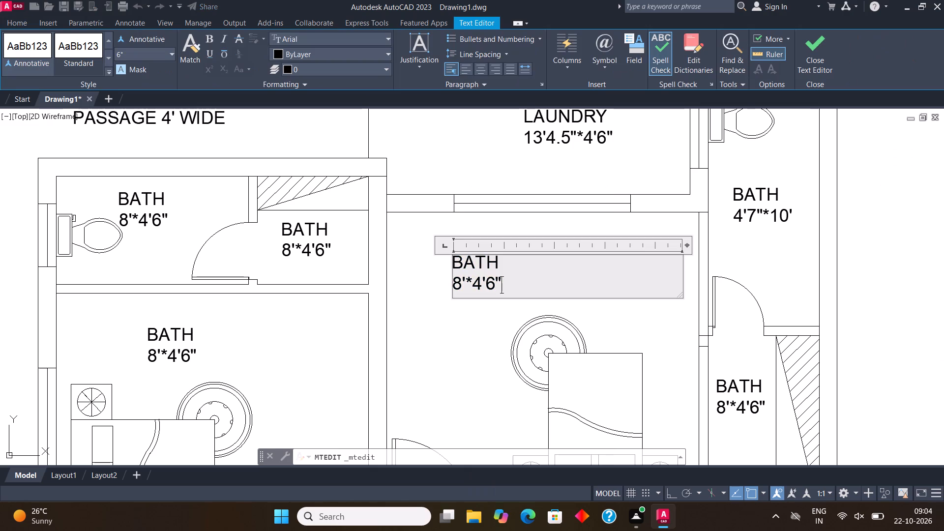
{"action": "key", "text": "BackSpace"}
{"action": "key", "text": "BackSpace"}
{"action": "key", "text": "BackSpace"}
{"action": "key", "text": "BackSpace"}
{"action": "key", "text": "BackSpace"}
{"action": "key", "text": "BackSpace"}
{"action": "key", "text": "BackSpace"}
{"action": "key", "text": "BackSpace"}
{"action": "key", "text": "BackSpace"}
{"action": "key", "text": "BackSpace"}
{"action": "key", "text": "BackSpace"}
{"action": "key", "text": "BackSpace"}
{"action": "key", "text": "BackSpace"}
{"action": "key", "text": "BackSpace"}
{"action": "key", "text": "BackSpace"}
{"action": "key", "text": "BackSpace"}
{"action": "key", "text": "BackSpace"}
{"action": "key", "text": "BackSpace"}
{"action": "key", "text": "BackSpace"}
{"action": "key", "text": "BackSpace"}
{"action": "type", "text": "BEDROOM"}
{"action": "key", "text": "Return"}
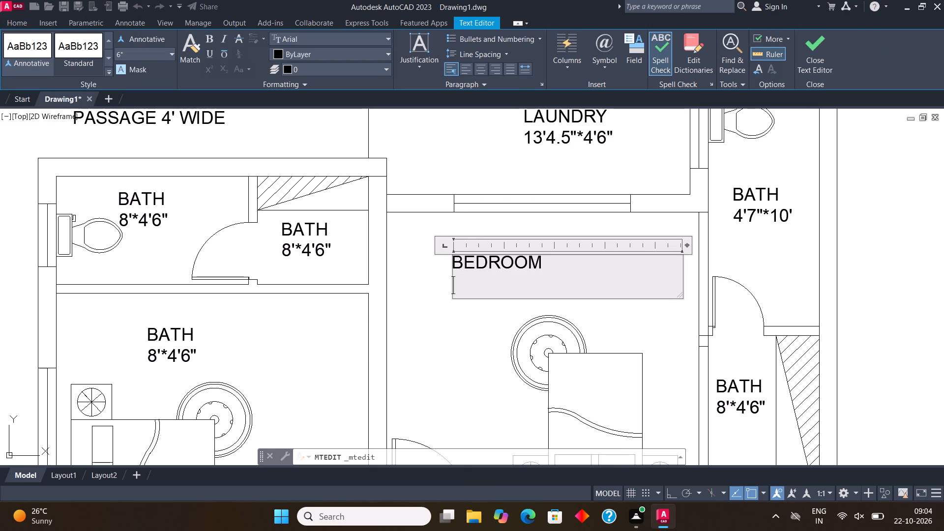
{"action": "type", "text": "13'*"}
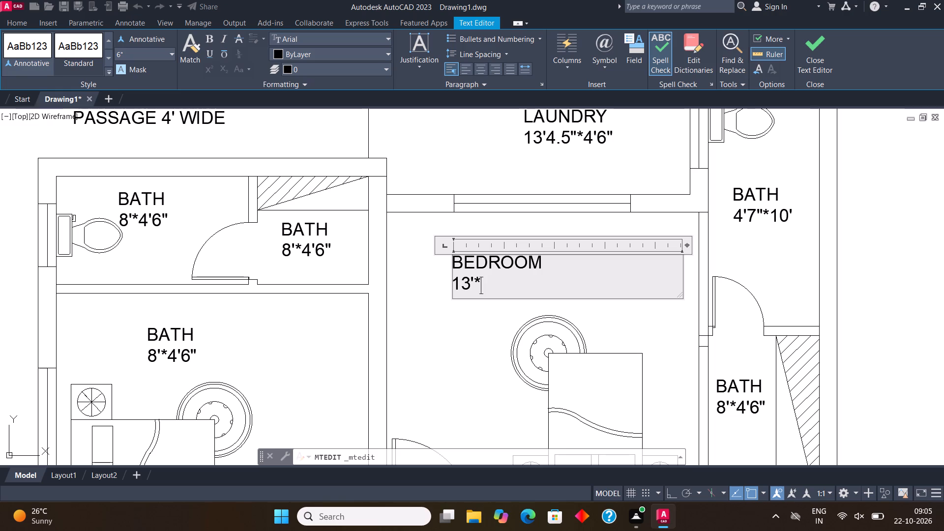
{"action": "type", "text": "12'6\""}
{"action": "left_click", "coordinate": [815, 41]}
Replace the BATH label beside the right bedroom's hatched wardrobe with "DRESS" and, on a second line, "4'7.5"*7'4.5"".
{"action": "scroll", "coordinate": [549, 203], "scroll_direction": "down", "scroll_amount": 1}
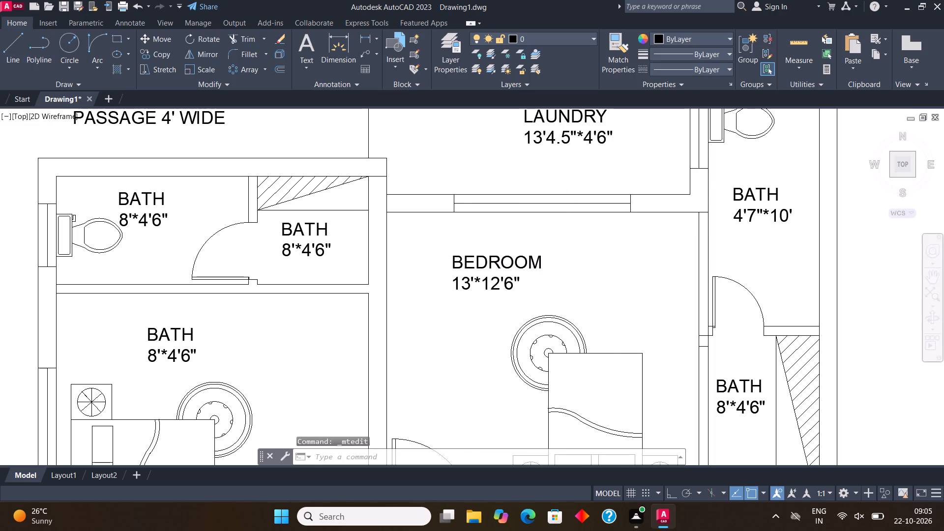
{"action": "scroll", "coordinate": [549, 205], "scroll_direction": "down", "scroll_amount": 1}
{"action": "scroll", "coordinate": [626, 304], "scroll_direction": "up", "scroll_amount": 2}
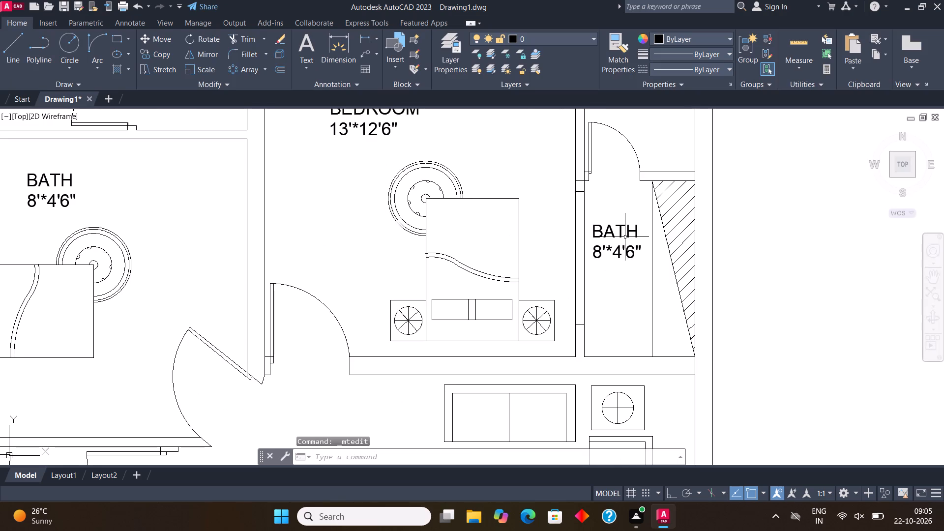
{"action": "left_click", "coordinate": [610, 221]}
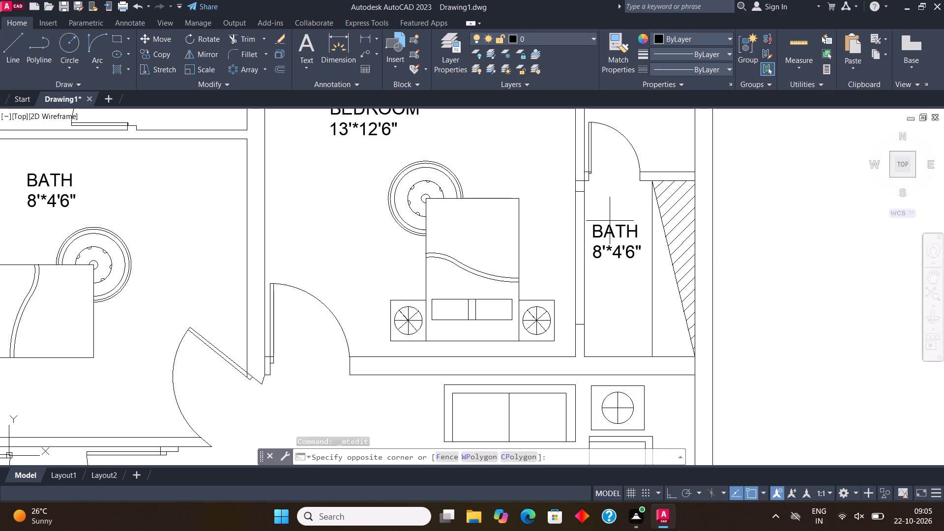
{"action": "left_click", "coordinate": [602, 244]}
{"action": "right_click", "coordinate": [603, 244]}
{"action": "left_click", "coordinate": [650, 194]}
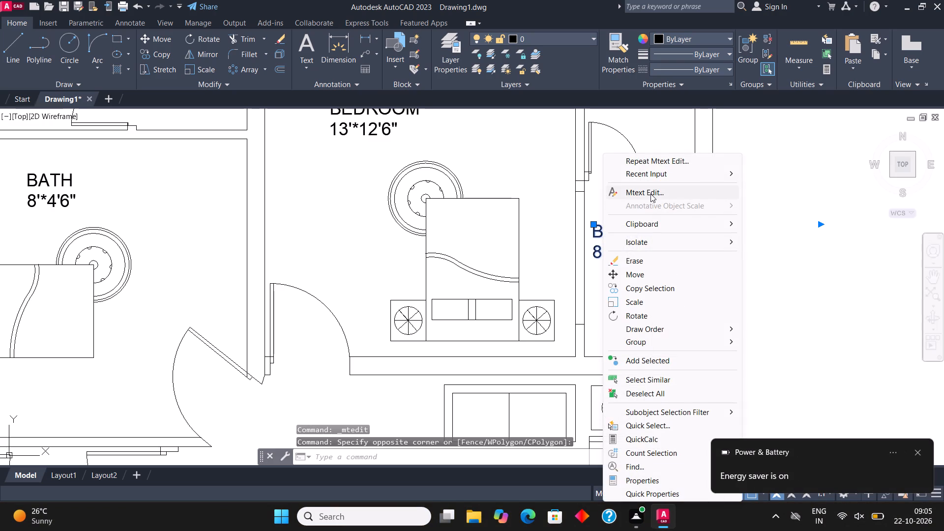
{"action": "left_click", "coordinate": [646, 258]}
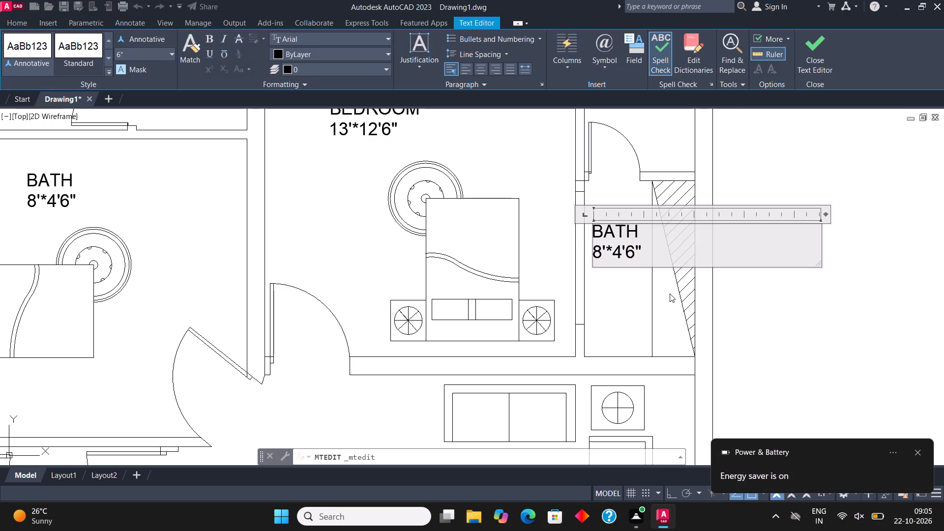
{"action": "key", "text": "BackSpace"}
{"action": "key", "text": "BackSpace"}
{"action": "key", "text": "BackSpace"}
{"action": "key", "text": "BackSpace"}
{"action": "key", "text": "BackSpace"}
{"action": "key", "text": "BackSpace"}
{"action": "key", "text": "BackSpace"}
{"action": "key", "text": "BackSpace"}
{"action": "key", "text": "BackSpace"}
{"action": "key", "text": "BackSpace"}
{"action": "key", "text": "BackSpace"}
{"action": "key", "text": "BackSpace"}
{"action": "key", "text": "BackSpace"}
{"action": "key", "text": "BackSpace"}
{"action": "key", "text": "BackSpace"}
{"action": "key", "text": "BackSpace"}
{"action": "key", "text": "BackSpace"}
{"action": "key", "text": "BackSpace"}
{"action": "key", "text": "BackSpace"}
{"action": "key", "text": "BackSpace"}
{"action": "type", "text": "DRESS"}
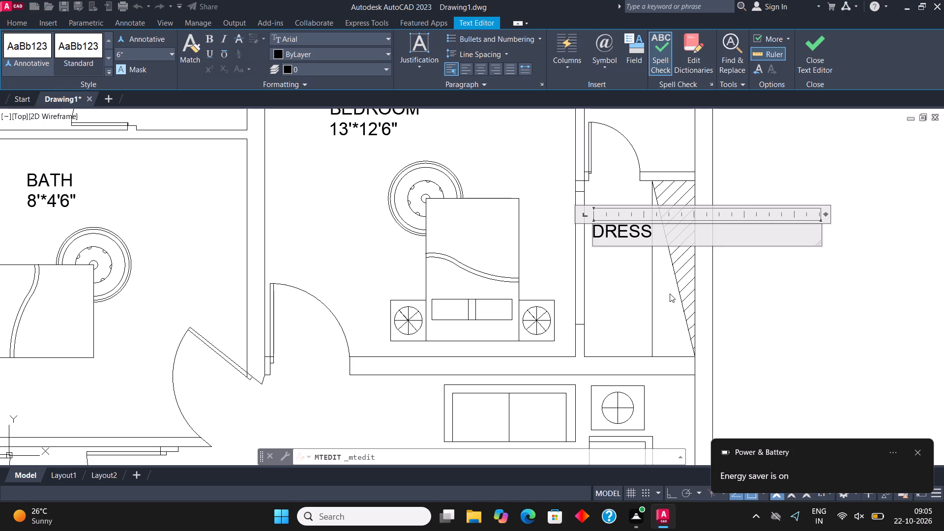
{"action": "key", "text": "Return"}
{"action": "type", "text": "4'7"}
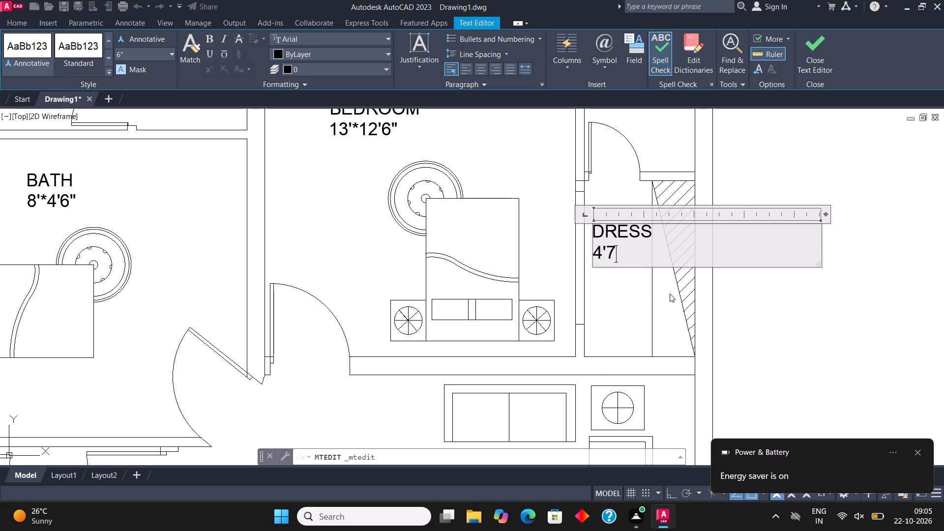
{"action": "type", "text": ".5\""}
{"action": "type", "text": "*7'4.5\""}
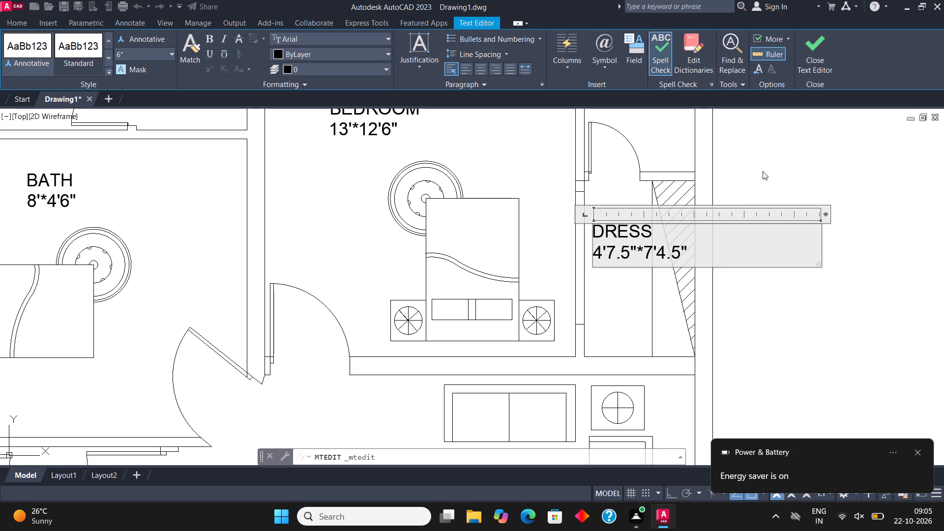
{"action": "left_click", "coordinate": [801, 59]}
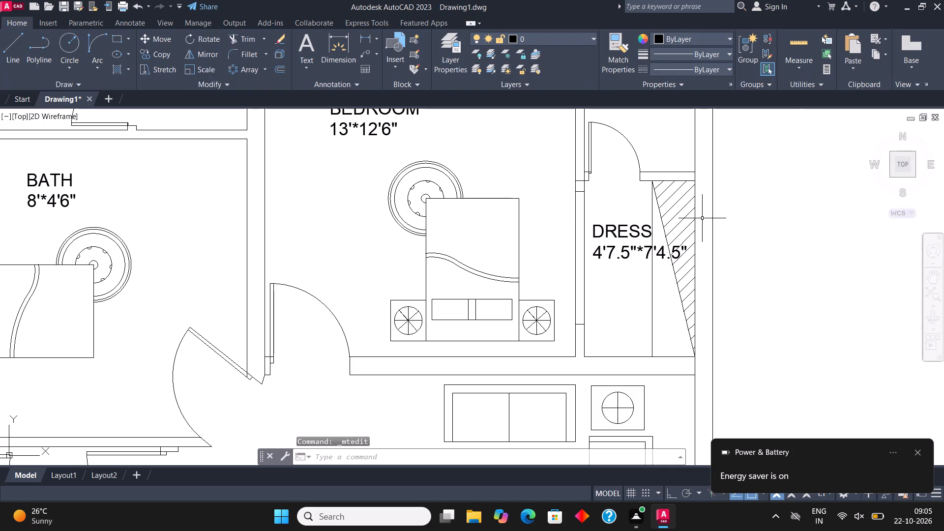
Replace the BATH label in the sofa area below the bedrooms with "T.V LOUNDGE" and, on a second line, "21'7.5"*12'".
{"action": "scroll", "coordinate": [658, 214], "scroll_direction": "down", "scroll_amount": 4}
{"action": "scroll", "coordinate": [626, 270], "scroll_direction": "up", "scroll_amount": 2}
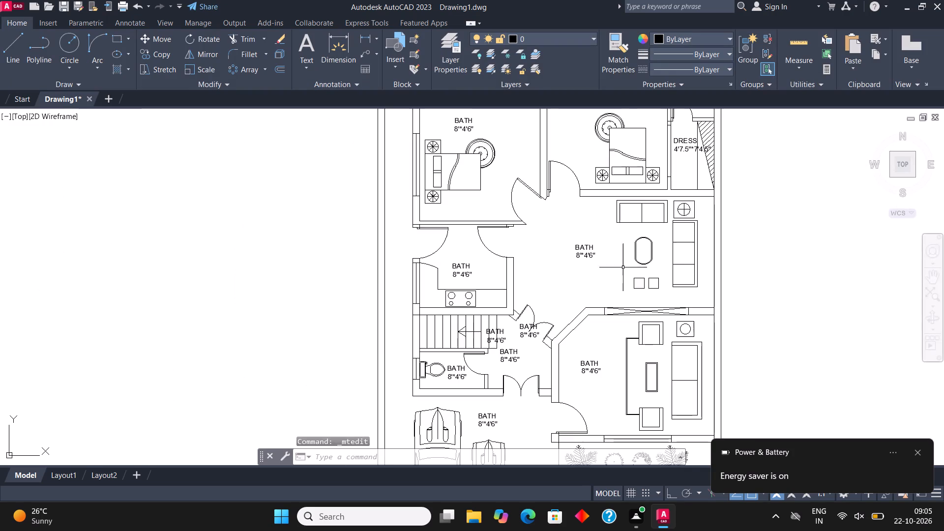
{"action": "scroll", "coordinate": [574, 248], "scroll_direction": "up", "scroll_amount": 2}
{"action": "left_click", "coordinate": [577, 246]}
{"action": "right_click", "coordinate": [578, 246]}
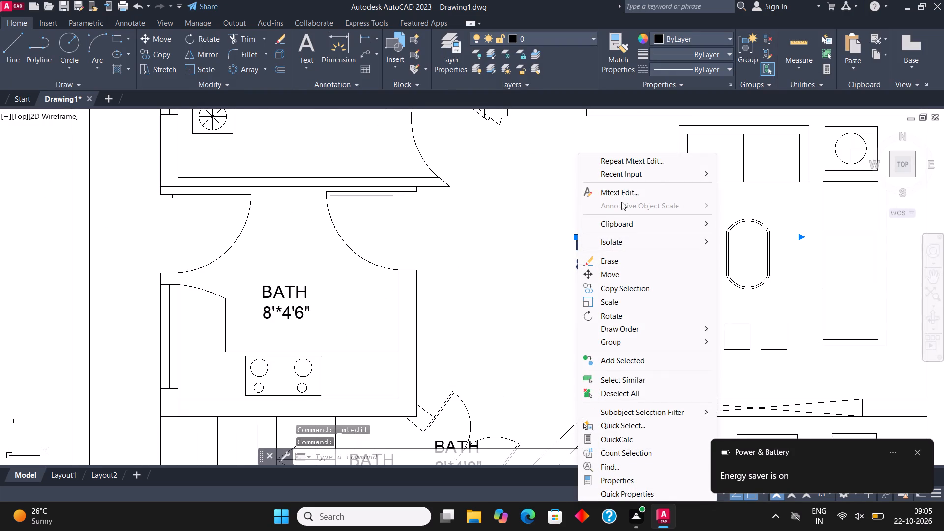
{"action": "left_click", "coordinate": [621, 192]}
{"action": "left_click", "coordinate": [635, 265]}
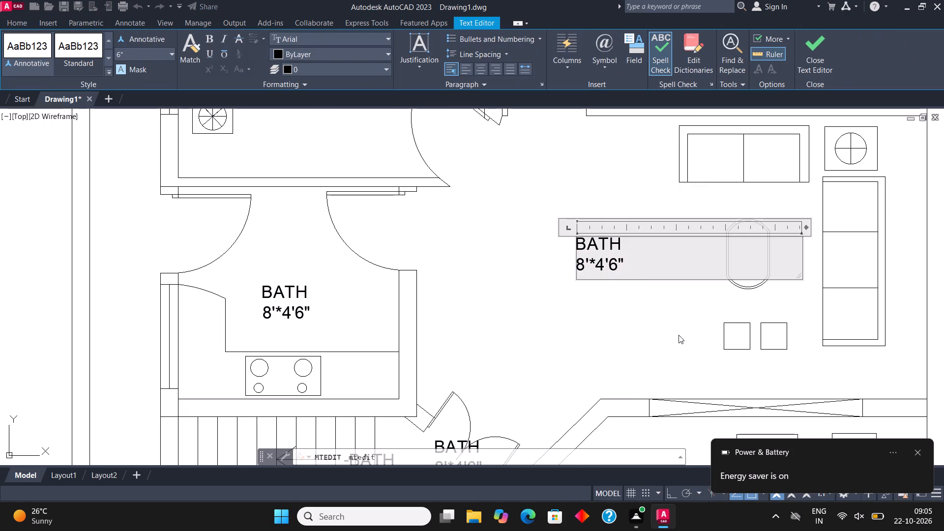
{"action": "key", "text": "BackSpace"}
{"action": "key", "text": "BackSpace"}
{"action": "key", "text": "BackSpace"}
{"action": "key", "text": "BackSpace"}
{"action": "key", "text": "BackSpace"}
{"action": "key", "text": "BackSpace"}
{"action": "key", "text": "BackSpace"}
{"action": "key", "text": "BackSpace"}
{"action": "key", "text": "BackSpace"}
{"action": "key", "text": "BackSpace"}
{"action": "key", "text": "BackSpace"}
{"action": "key", "text": "BackSpace"}
{"action": "key", "text": "BackSpace"}
{"action": "key", "text": "BackSpace"}
{"action": "key", "text": "BackSpace"}
{"action": "key", "text": "BackSpace"}
{"action": "key", "text": "BackSpace"}
{"action": "key", "text": "BackSpace"}
{"action": "key", "text": "BackSpace"}
{"action": "key", "text": "BackSpace"}
{"action": "key", "text": "t"}
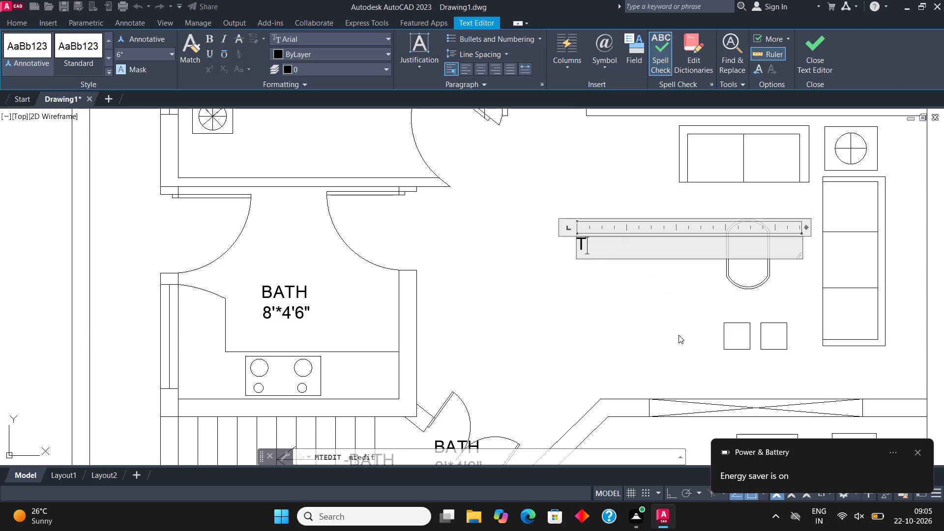
{"action": "type", "text": ".V"}
{"action": "key", "text": "space"}
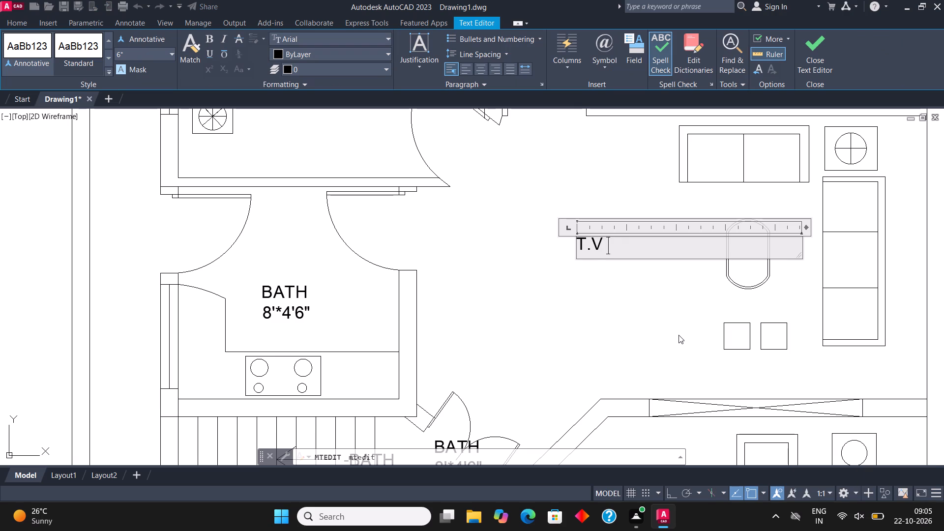
{"action": "type", "text": "LOUNDGE"}
{"action": "key", "text": "Return"}
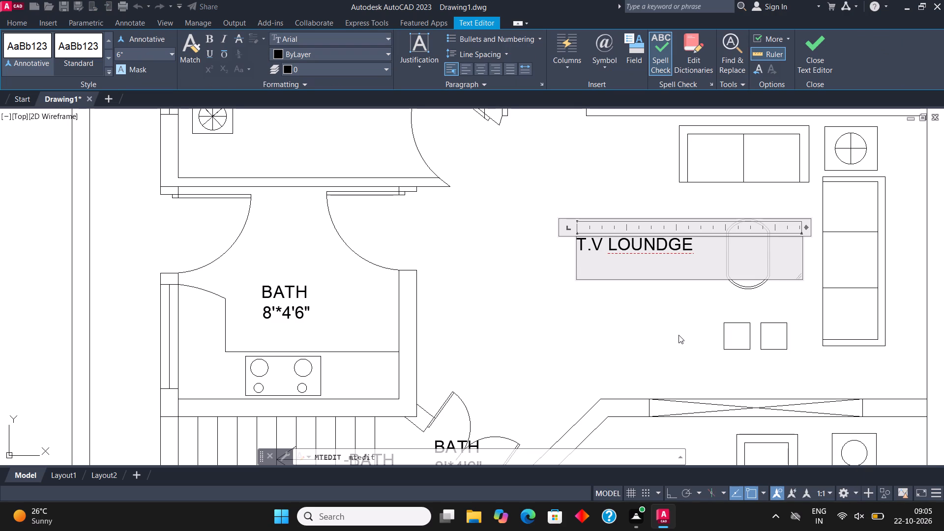
{"action": "type", "text": "21'"}
{"action": "type", "text": "7.5\"*"}
{"action": "type", "text": "12"}
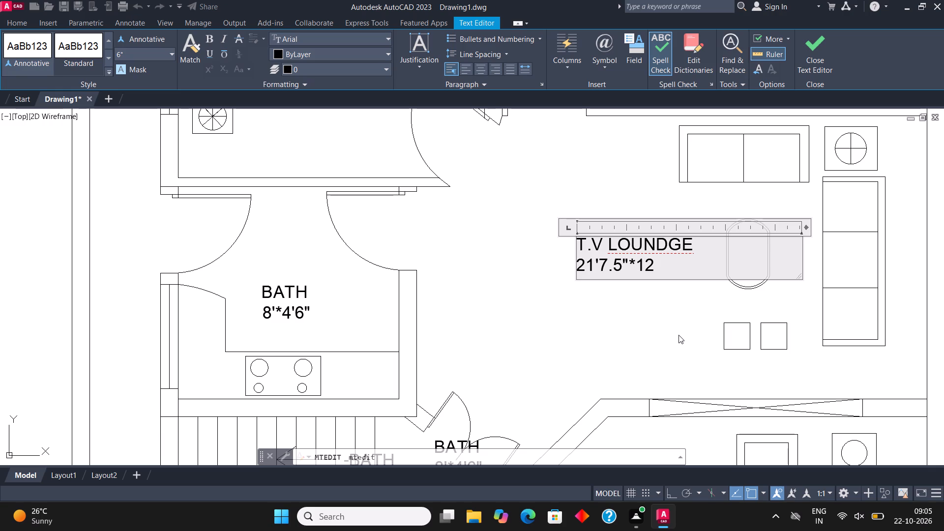
{"action": "key", "text": "apostrophe"}
{"action": "left_click", "coordinate": [818, 47]}
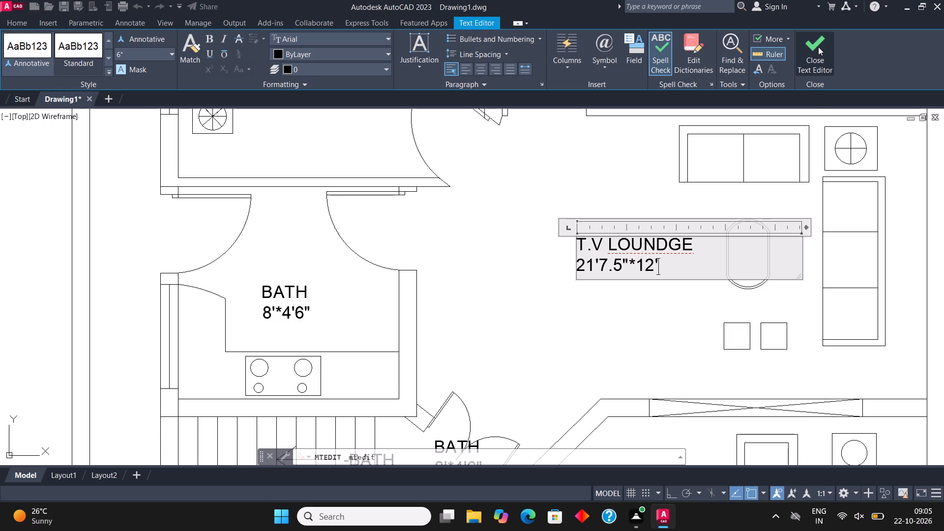
Replace the BATH label in the sitting room with the angled corner wall with "DRAWING" and, on a second line, "16'9"*13'".
{"action": "scroll", "coordinate": [662, 262], "scroll_direction": "down", "scroll_amount": 4}
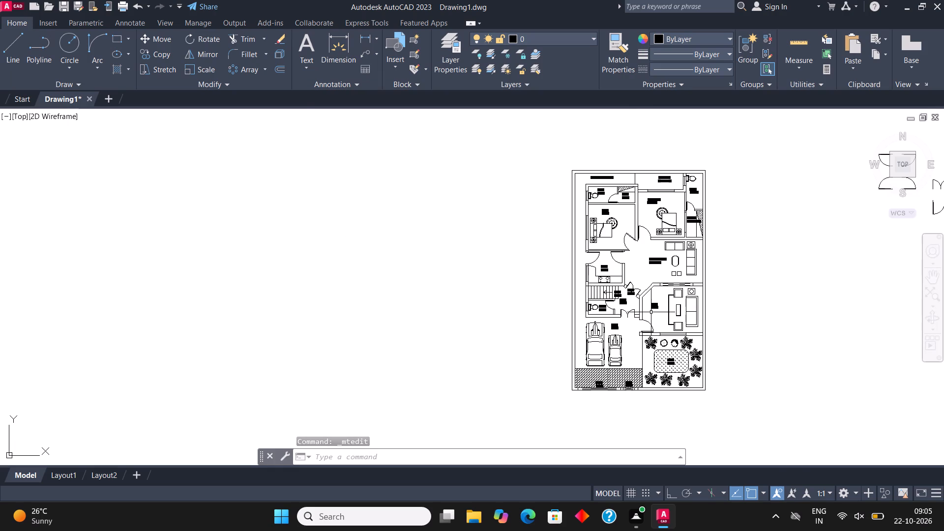
{"action": "scroll", "coordinate": [651, 311], "scroll_direction": "up", "scroll_amount": 4}
{"action": "left_click", "coordinate": [656, 283]}
{"action": "left_click", "coordinate": [653, 266]}
{"action": "right_click", "coordinate": [652, 266]}
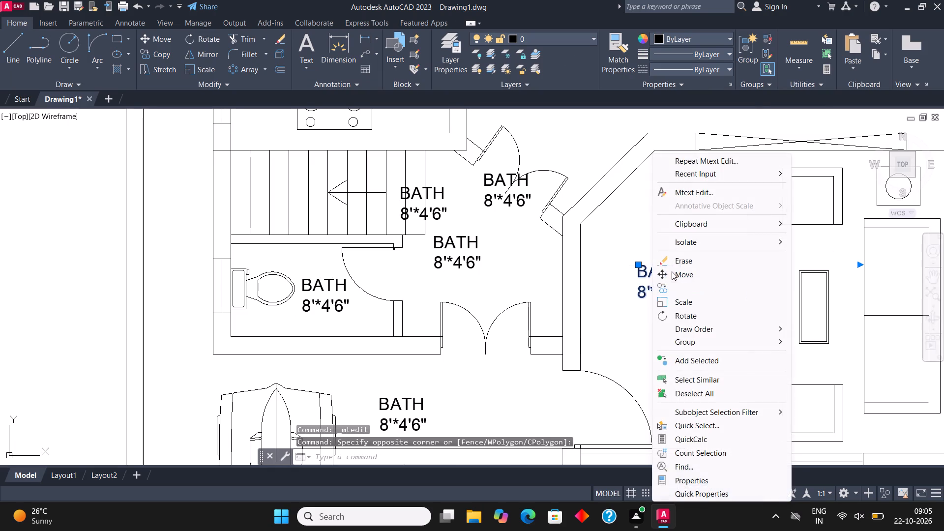
{"action": "left_click", "coordinate": [696, 191]}
{"action": "left_click", "coordinate": [695, 293]}
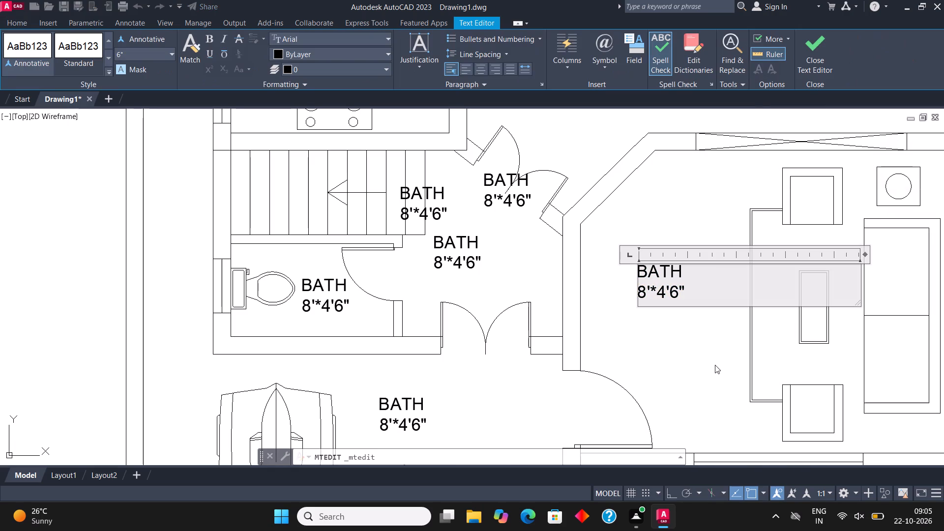
{"action": "key", "text": "BackSpace"}
{"action": "key", "text": "BackSpace"}
{"action": "key", "text": "BackSpace"}
{"action": "key", "text": "BackSpace"}
{"action": "key", "text": "BackSpace"}
{"action": "key", "text": "BackSpace"}
{"action": "key", "text": "BackSpace"}
{"action": "key", "text": "BackSpace"}
{"action": "key", "text": "BackSpace"}
{"action": "key", "text": "BackSpace"}
{"action": "key", "text": "BackSpace"}
{"action": "key", "text": "BackSpace"}
{"action": "key", "text": "BackSpace"}
{"action": "key", "text": "BackSpace"}
{"action": "key", "text": "BackSpace"}
{"action": "key", "text": "BackSpace"}
{"action": "key", "text": "BackSpace"}
{"action": "key", "text": "BackSpace"}
{"action": "key", "text": "BackSpace"}
{"action": "key", "text": "BackSpace"}
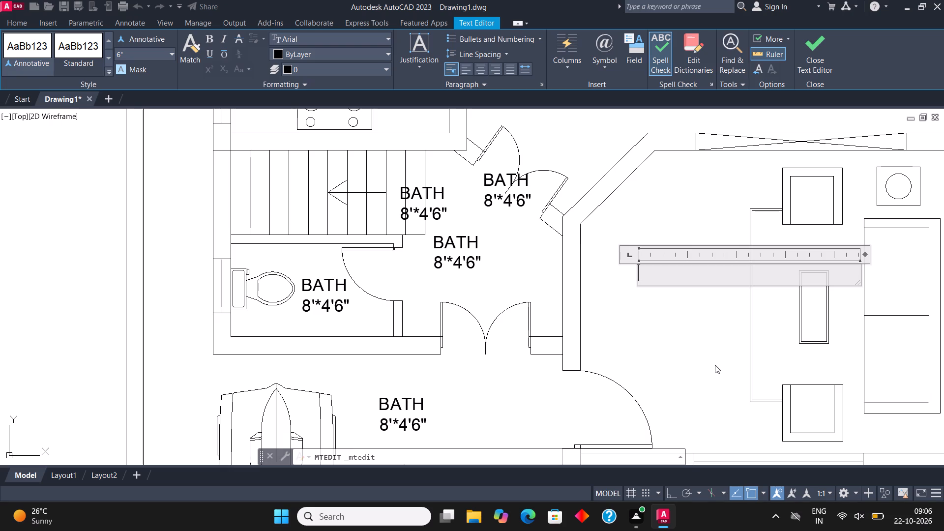
{"action": "type", "text": "DRAWING"}
{"action": "key", "text": "Return"}
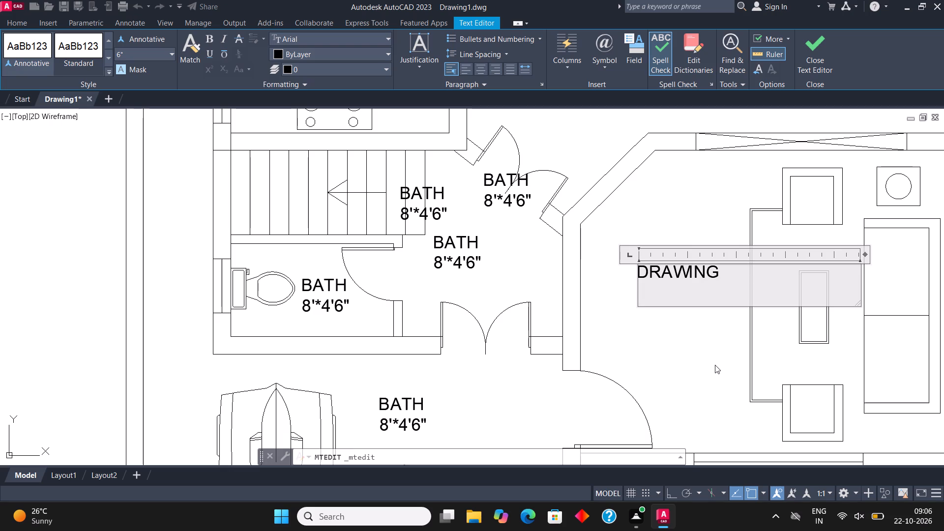
{"action": "type", "text": "16'"}
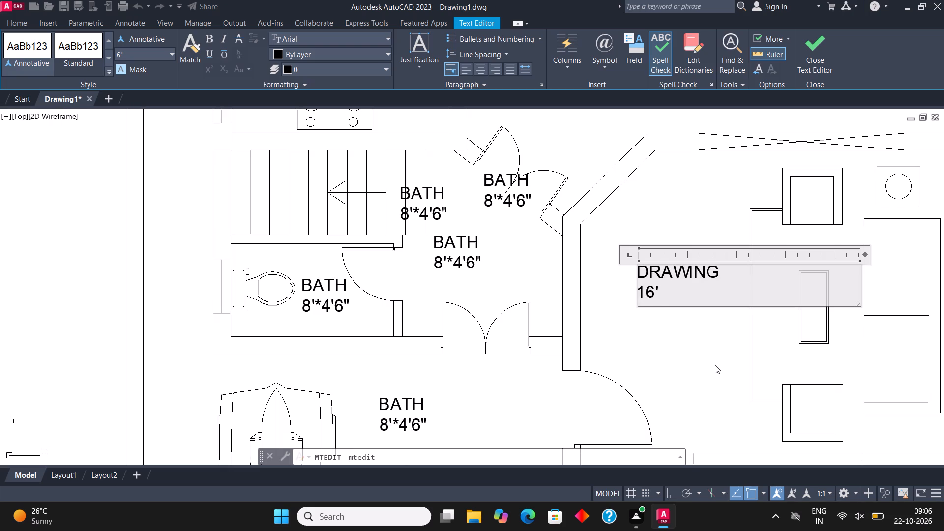
{"action": "key", "text": "asterisk"}
{"action": "key", "text": "BackSpace"}
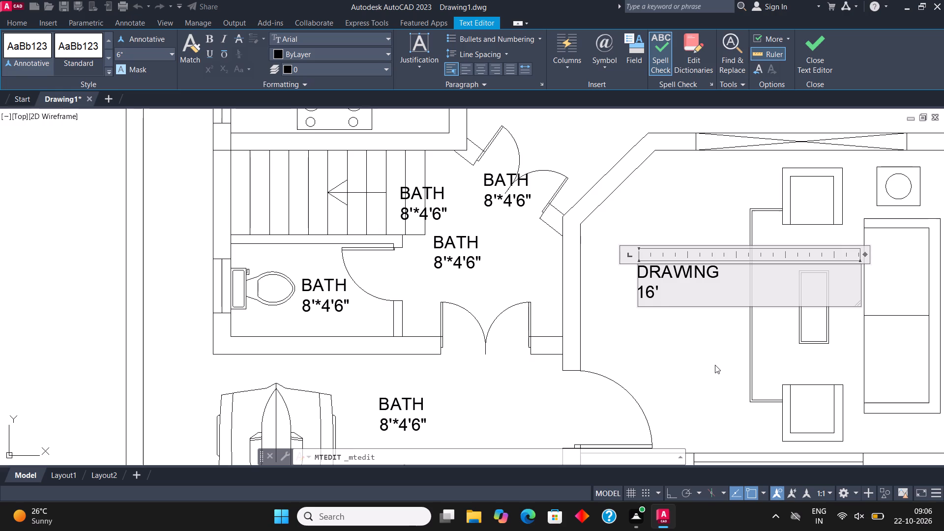
{"action": "type", "text": "9\""}
{"action": "type", "text": "*13'"}
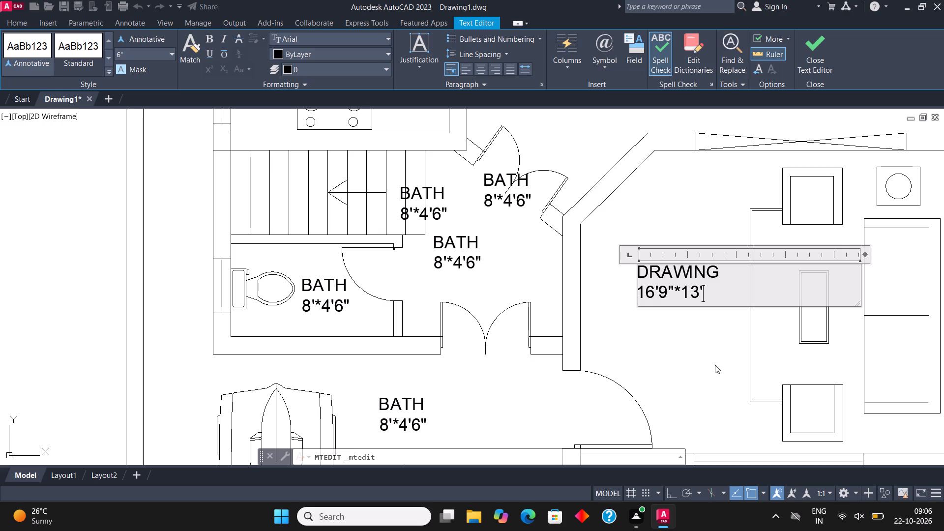
{"action": "left_click", "coordinate": [818, 52]}
Replace the BATH label inside the rounded planted area of the garden with the single line "LAWN".
{"action": "scroll", "coordinate": [648, 217], "scroll_direction": "down", "scroll_amount": 2}
{"action": "middle_click_drag", "start_coordinate": [692, 310], "coordinate": [684, 234]}
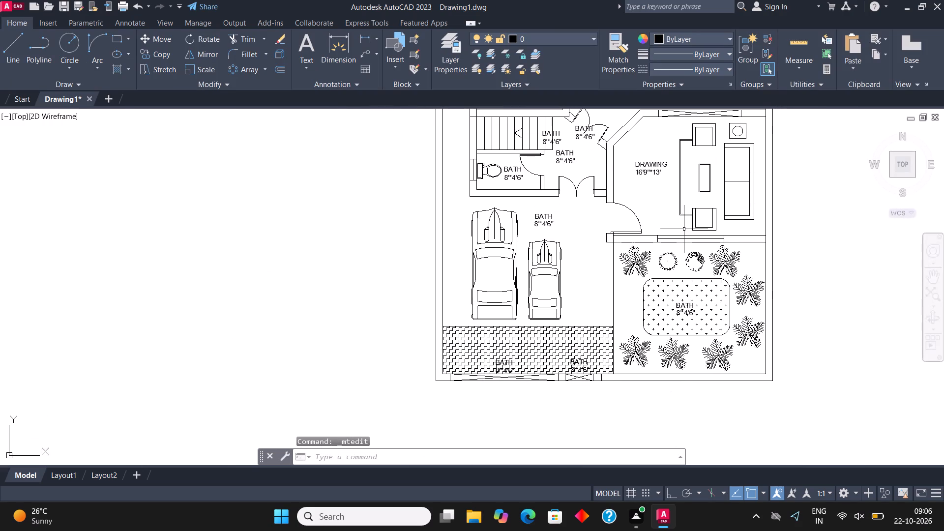
{"action": "scroll", "coordinate": [682, 310], "scroll_direction": "up", "scroll_amount": 5}
{"action": "left_click", "coordinate": [679, 276]}
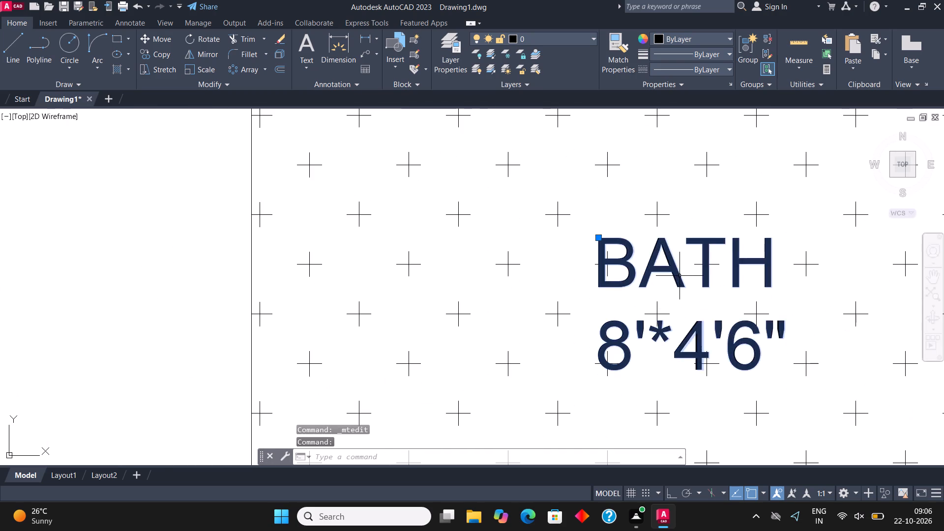
{"action": "right_click", "coordinate": [678, 276]}
{"action": "left_click", "coordinate": [727, 188]}
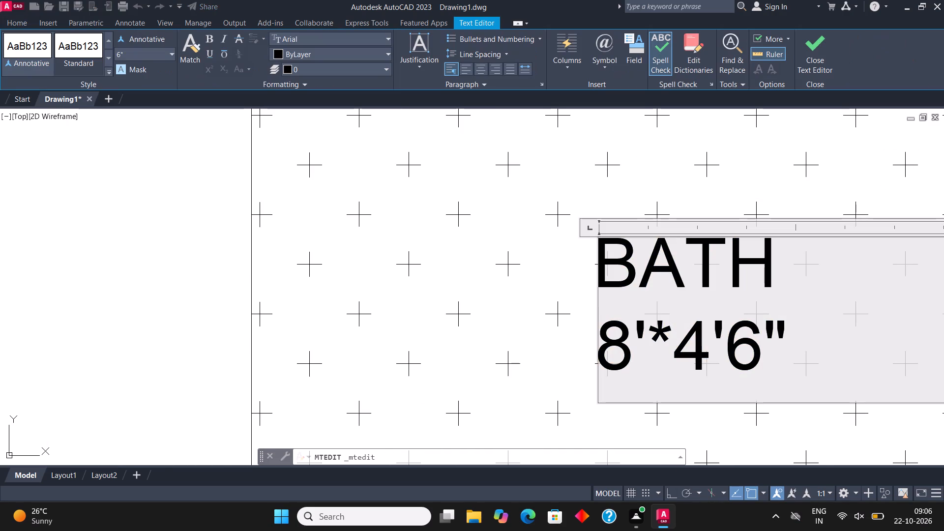
{"action": "left_click", "coordinate": [806, 342]}
{"action": "key", "text": "BackSpace"}
{"action": "key", "text": "BackSpace"}
{"action": "key", "text": "BackSpace"}
{"action": "key", "text": "BackSpace"}
{"action": "key", "text": "BackSpace"}
{"action": "key", "text": "BackSpace"}
{"action": "key", "text": "BackSpace"}
{"action": "key", "text": "BackSpace"}
{"action": "key", "text": "BackSpace"}
{"action": "key", "text": "BackSpace"}
{"action": "key", "text": "BackSpace"}
{"action": "key", "text": "BackSpace"}
{"action": "key", "text": "BackSpace"}
{"action": "key", "text": "BackSpace"}
{"action": "key", "text": "BackSpace"}
{"action": "key", "text": "BackSpace"}
{"action": "key", "text": "BackSpace"}
{"action": "key", "text": "BackSpace"}
{"action": "key", "text": "BackSpace"}
{"action": "key", "text": "BackSpace"}
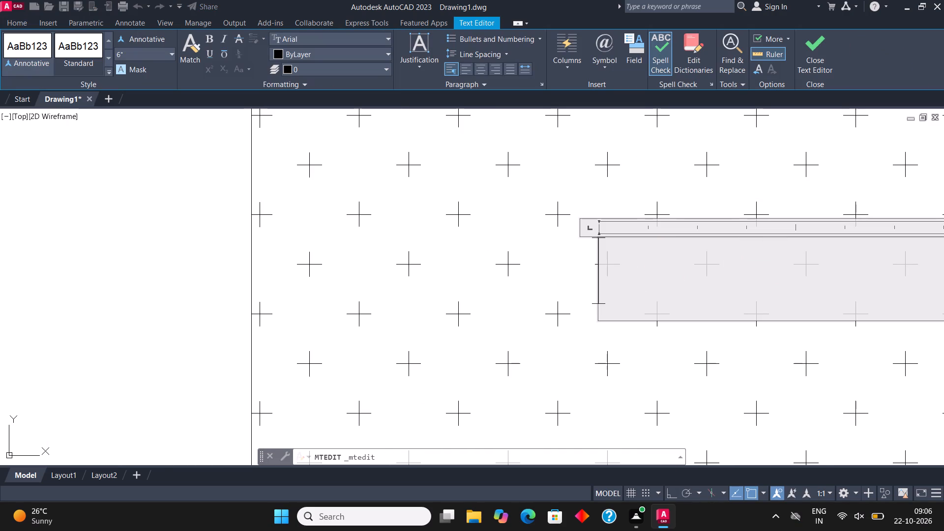
{"action": "type", "text": "LAWN"}
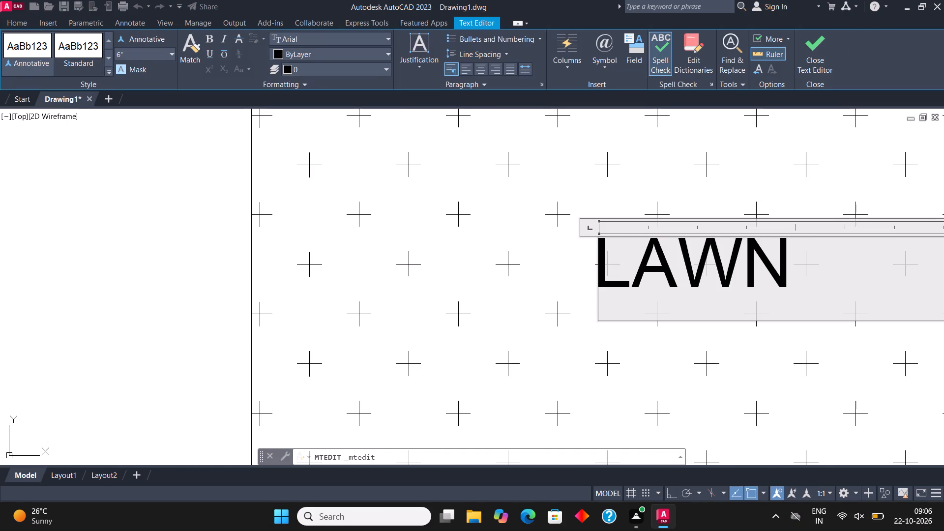
{"action": "left_click", "coordinate": [823, 38]}
{"action": "scroll", "coordinate": [828, 245], "scroll_direction": "down", "scroll_amount": 3}
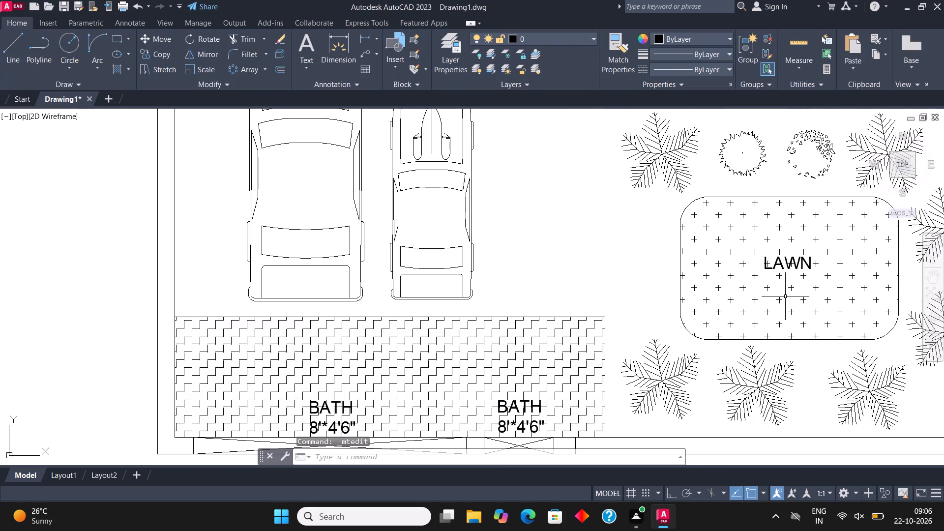
{"action": "middle_click_drag", "start_coordinate": [604, 276], "coordinate": [627, 193]}
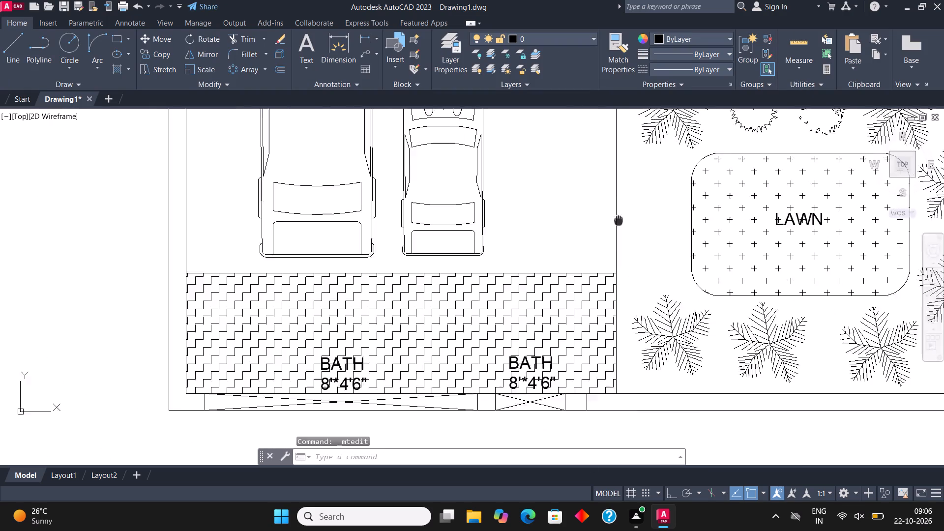
Replace the BATH label above the wide gate opening at the hatched driveway with the single line "MAIN GATE".
{"action": "middle_click_drag", "start_coordinate": [627, 193], "coordinate": [632, 155]}
{"action": "scroll", "coordinate": [365, 303], "scroll_direction": "up", "scroll_amount": 3}
{"action": "left_click", "coordinate": [358, 258]}
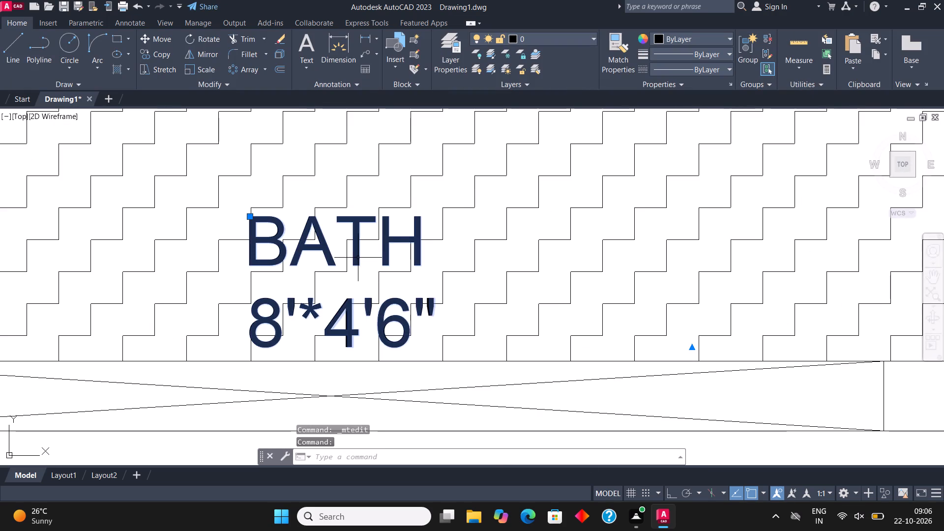
{"action": "right_click", "coordinate": [358, 258]}
{"action": "left_click", "coordinate": [392, 195]}
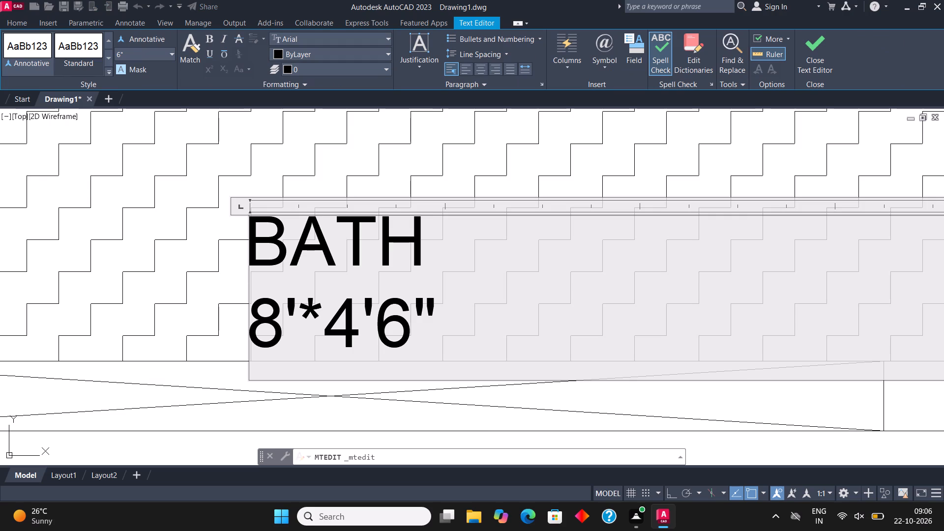
{"action": "left_click", "coordinate": [437, 329]}
{"action": "key", "text": "BackSpace"}
{"action": "key", "text": "BackSpace"}
{"action": "key", "text": "BackSpace"}
{"action": "key", "text": "BackSpace"}
{"action": "key", "text": "BackSpace"}
{"action": "key", "text": "BackSpace"}
{"action": "key", "text": "BackSpace"}
{"action": "key", "text": "BackSpace"}
{"action": "key", "text": "BackSpace"}
{"action": "key", "text": "BackSpace"}
{"action": "key", "text": "BackSpace"}
{"action": "key", "text": "BackSpace"}
{"action": "key", "text": "BackSpace"}
{"action": "key", "text": "BackSpace"}
{"action": "key", "text": "BackSpace"}
{"action": "key", "text": "BackSpace"}
{"action": "key", "text": "BackSpace"}
{"action": "key", "text": "BackSpace"}
{"action": "key", "text": "BackSpace"}
{"action": "key", "text": "BackSpace"}
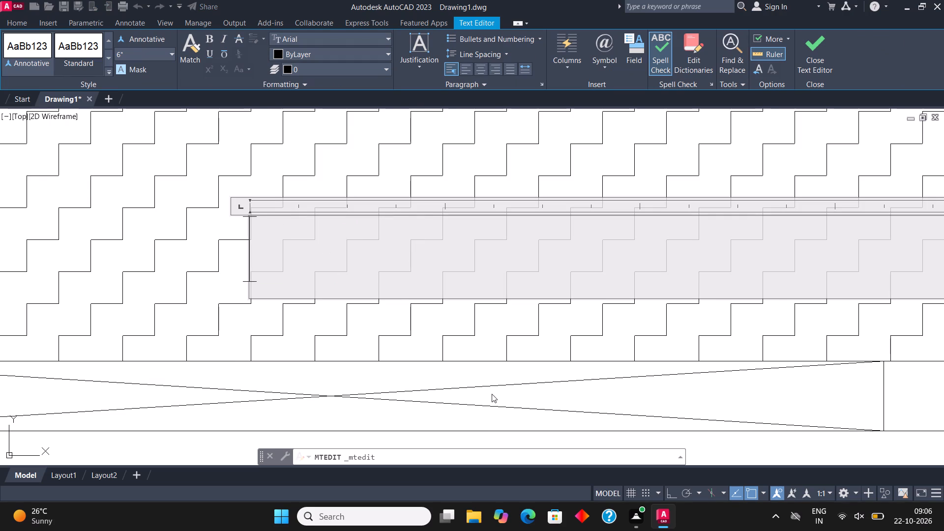
{"action": "type", "text": "MAIN GATE"}
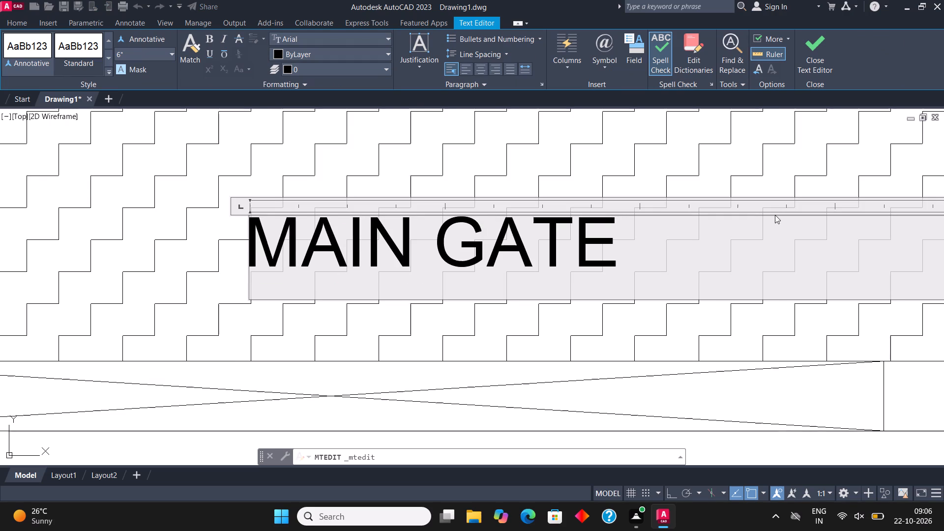
{"action": "left_click", "coordinate": [809, 50]}
Move the MAIN GATE label so it sits centred just above the wide gate opening in the boundary wall.
{"action": "scroll", "coordinate": [432, 322], "scroll_direction": "down", "scroll_amount": 4}
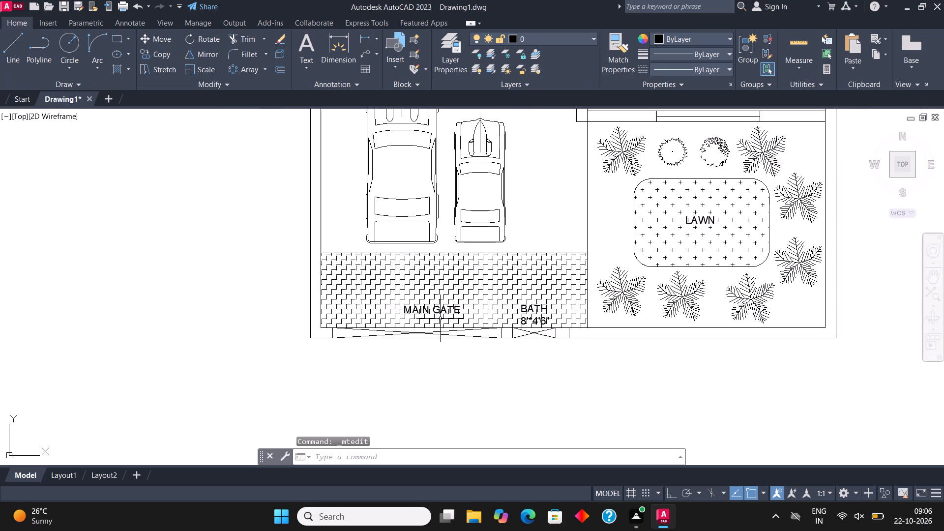
{"action": "scroll", "coordinate": [431, 313], "scroll_direction": "up", "scroll_amount": 3}
{"action": "left_click", "coordinate": [433, 300]}
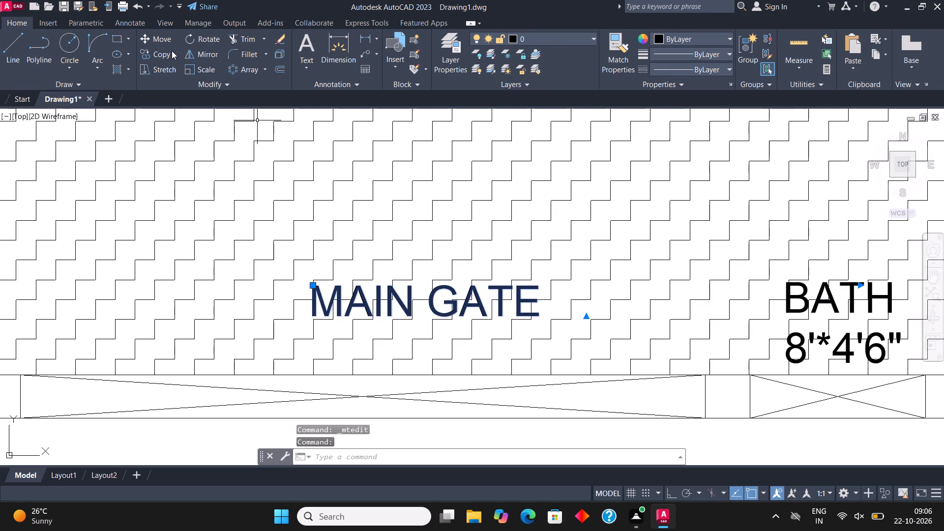
{"action": "left_click", "coordinate": [168, 39]}
{"action": "scroll", "coordinate": [479, 139], "scroll_direction": "down", "scroll_amount": 2}
{"action": "scroll", "coordinate": [448, 199], "scroll_direction": "up", "scroll_amount": 2}
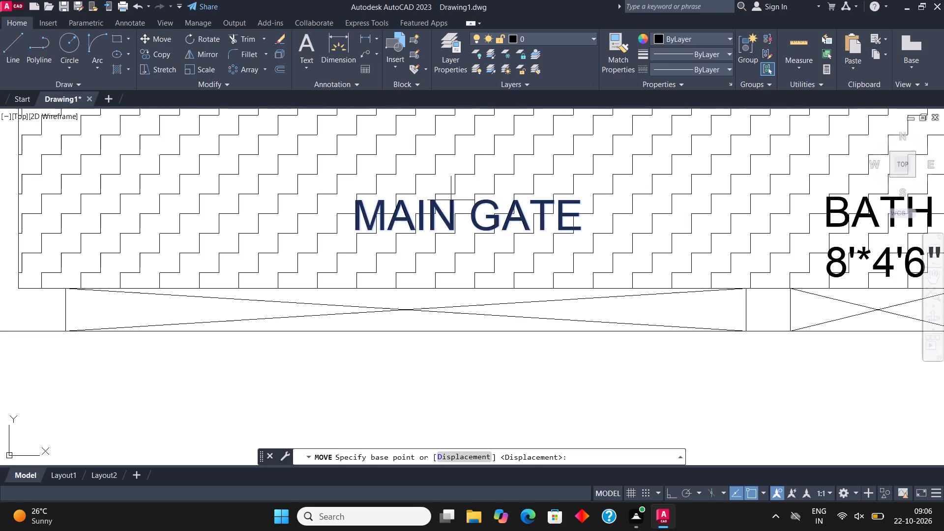
{"action": "left_click", "coordinate": [470, 210]}
{"action": "left_click", "coordinate": [395, 263]}
Replace the BATH label above the narrow gate opening with the single line "GATE".
{"action": "scroll", "coordinate": [379, 241], "scroll_direction": "down", "scroll_amount": 3}
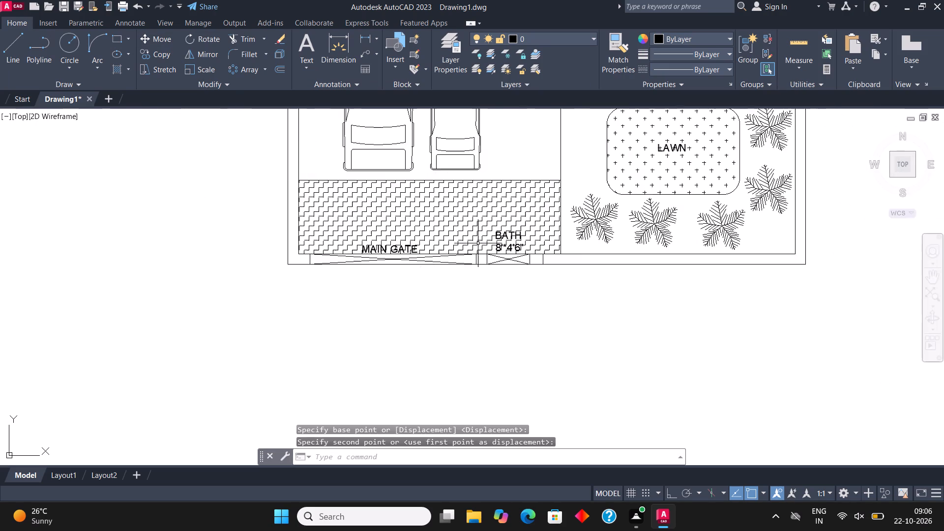
{"action": "scroll", "coordinate": [495, 239], "scroll_direction": "up", "scroll_amount": 3}
{"action": "left_click", "coordinate": [510, 217]}
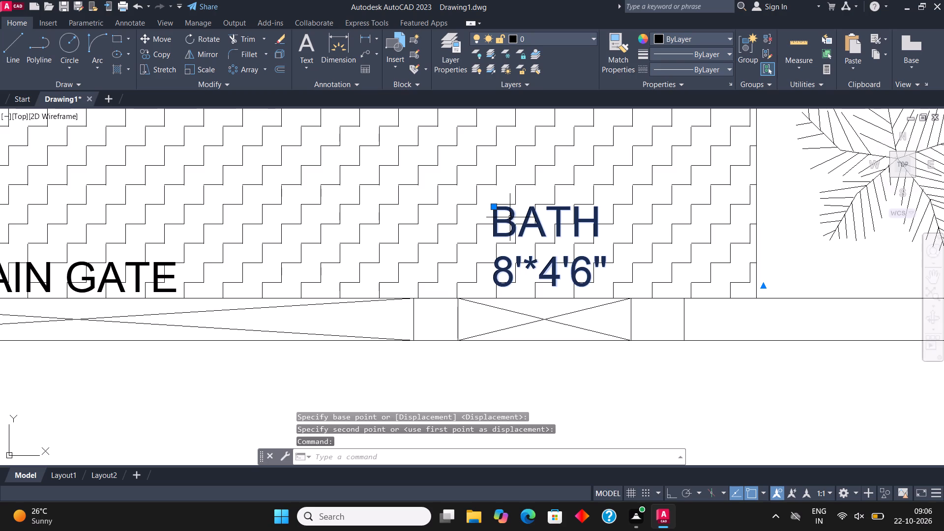
{"action": "right_click", "coordinate": [510, 217]}
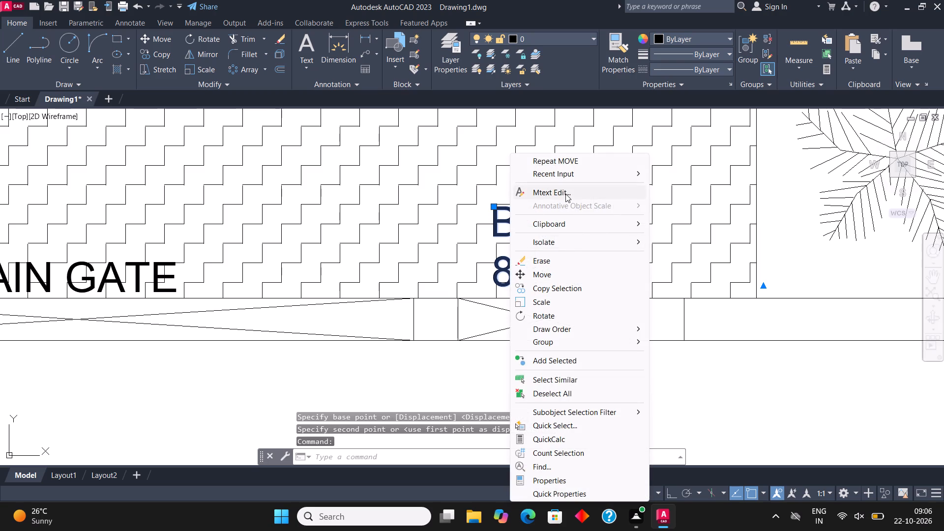
{"action": "left_click", "coordinate": [565, 194]}
{"action": "left_click", "coordinate": [620, 272]}
{"action": "key", "text": "BackSpace"}
{"action": "key", "text": "BackSpace"}
{"action": "key", "text": "BackSpace"}
{"action": "key", "text": "BackSpace"}
{"action": "key", "text": "BackSpace"}
{"action": "key", "text": "BackSpace"}
{"action": "key", "text": "BackSpace"}
{"action": "key", "text": "BackSpace"}
{"action": "key", "text": "BackSpace"}
{"action": "key", "text": "BackSpace"}
{"action": "key", "text": "BackSpace"}
{"action": "key", "text": "BackSpace"}
{"action": "key", "text": "BackSpace"}
{"action": "key", "text": "BackSpace"}
{"action": "key", "text": "BackSpace"}
{"action": "key", "text": "BackSpace"}
{"action": "key", "text": "BackSpace"}
{"action": "key", "text": "BackSpace"}
{"action": "key", "text": "BackSpace"}
{"action": "key", "text": "BackSpace"}
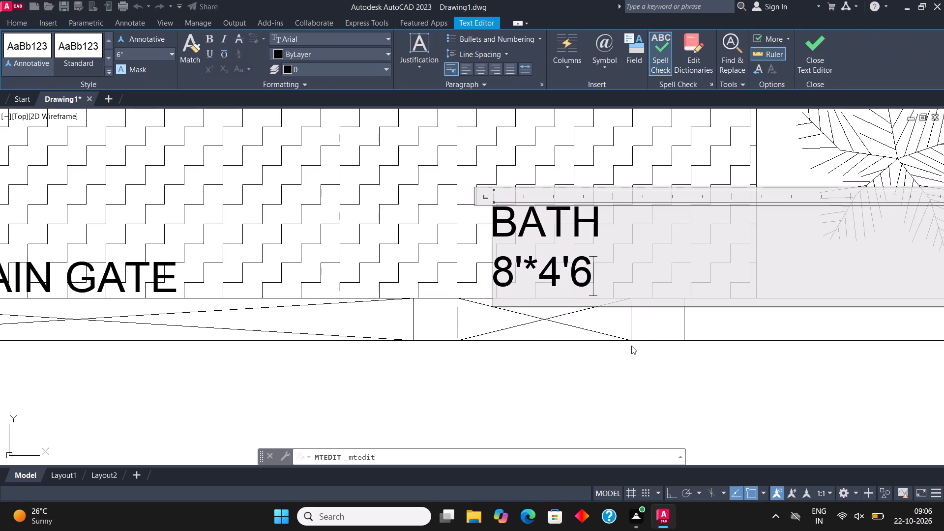
{"action": "type", "text": "GATE"}
{"action": "left_click", "coordinate": [802, 58]}
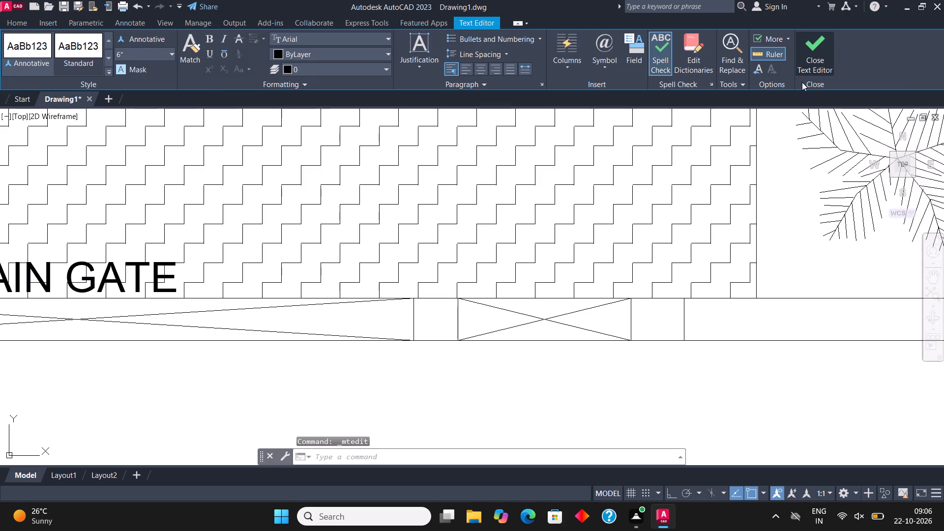
Move the GATE label down so it sits just above the narrow gate opening, level with the MAIN GATE label.
{"action": "left_click", "coordinate": [560, 207]}
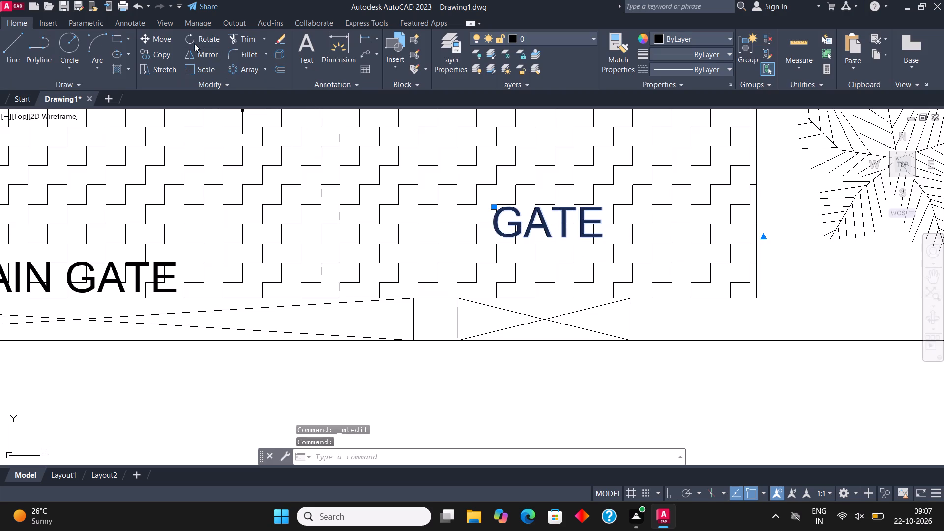
{"action": "left_click", "coordinate": [160, 36]}
{"action": "left_click", "coordinate": [548, 211]}
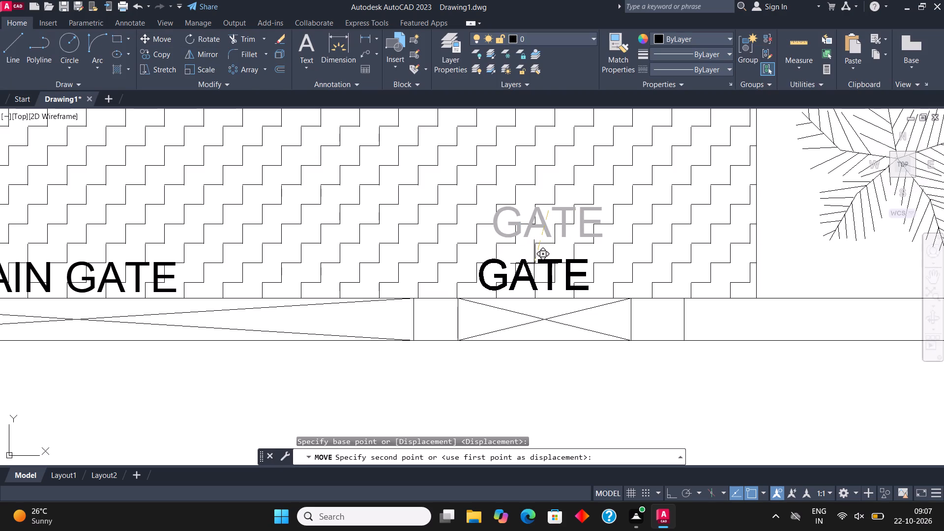
{"action": "left_click", "coordinate": [534, 264]}
Replace the BATH label in the parking area above the smaller car with "CAR PORCH" and, on a second line, "18'*14'6"".
{"action": "scroll", "coordinate": [547, 339], "scroll_direction": "down", "scroll_amount": 3}
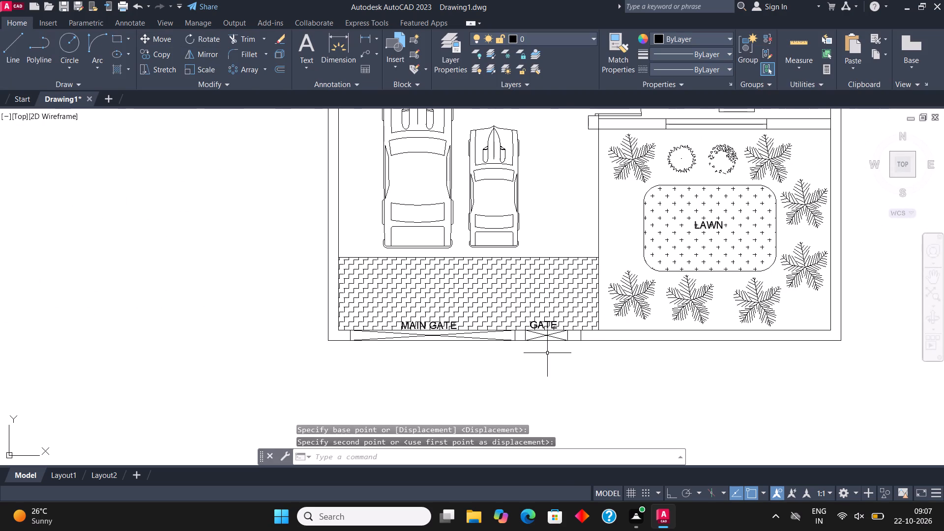
{"action": "middle_click_drag", "start_coordinate": [519, 260], "coordinate": [532, 409]}
{"action": "scroll", "coordinate": [499, 229], "scroll_direction": "up", "scroll_amount": 2}
{"action": "left_click", "coordinate": [490, 252]}
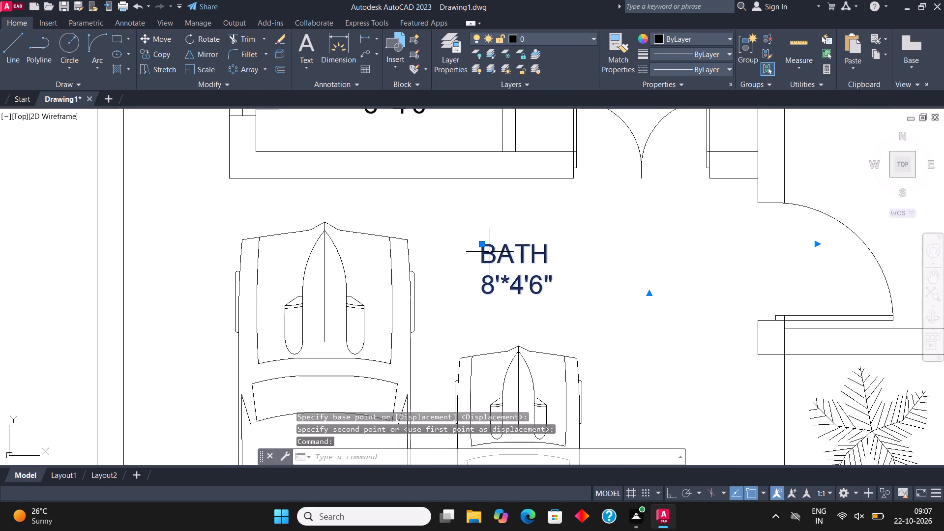
{"action": "right_click", "coordinate": [490, 252]}
{"action": "left_click", "coordinate": [545, 200]}
{"action": "left_click", "coordinate": [545, 190]}
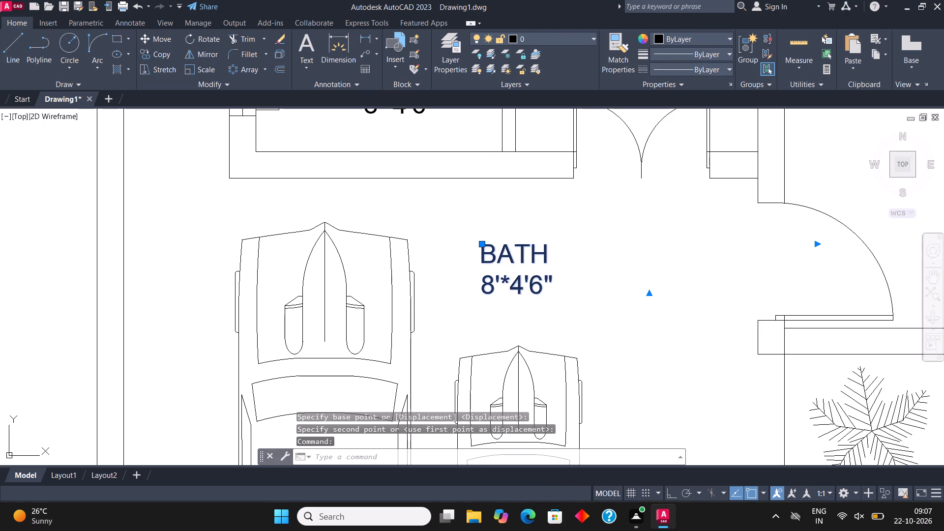
{"action": "left_click", "coordinate": [560, 268]}
{"action": "left_click", "coordinate": [563, 293]}
{"action": "key", "text": "BackSpace"}
{"action": "key", "text": "BackSpace"}
{"action": "key", "text": "BackSpace"}
{"action": "key", "text": "BackSpace"}
{"action": "key", "text": "BackSpace"}
{"action": "key", "text": "BackSpace"}
{"action": "key", "text": "BackSpace"}
{"action": "key", "text": "BackSpace"}
{"action": "key", "text": "BackSpace"}
{"action": "key", "text": "BackSpace"}
{"action": "key", "text": "BackSpace"}
{"action": "key", "text": "BackSpace"}
{"action": "key", "text": "BackSpace"}
{"action": "key", "text": "BackSpace"}
{"action": "key", "text": "BackSpace"}
{"action": "key", "text": "BackSpace"}
{"action": "key", "text": "BackSpace"}
{"action": "key", "text": "BackSpace"}
{"action": "key", "text": "BackSpace"}
{"action": "key", "text": "BackSpace"}
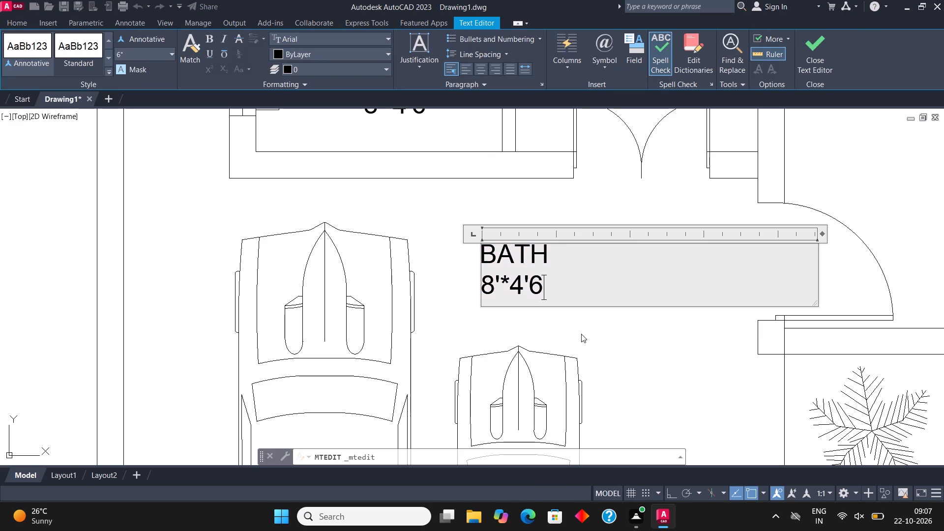
{"action": "type", "text": "CAR PORCH"}
{"action": "key", "text": "Return"}
{"action": "type", "text": "18'*"}
{"action": "type", "text": "14'6\""}
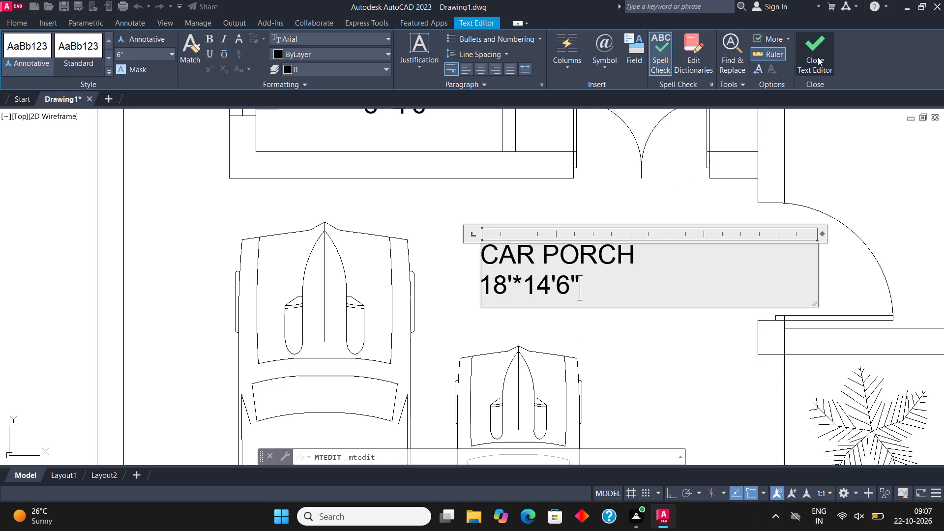
{"action": "left_click", "coordinate": [814, 52]}
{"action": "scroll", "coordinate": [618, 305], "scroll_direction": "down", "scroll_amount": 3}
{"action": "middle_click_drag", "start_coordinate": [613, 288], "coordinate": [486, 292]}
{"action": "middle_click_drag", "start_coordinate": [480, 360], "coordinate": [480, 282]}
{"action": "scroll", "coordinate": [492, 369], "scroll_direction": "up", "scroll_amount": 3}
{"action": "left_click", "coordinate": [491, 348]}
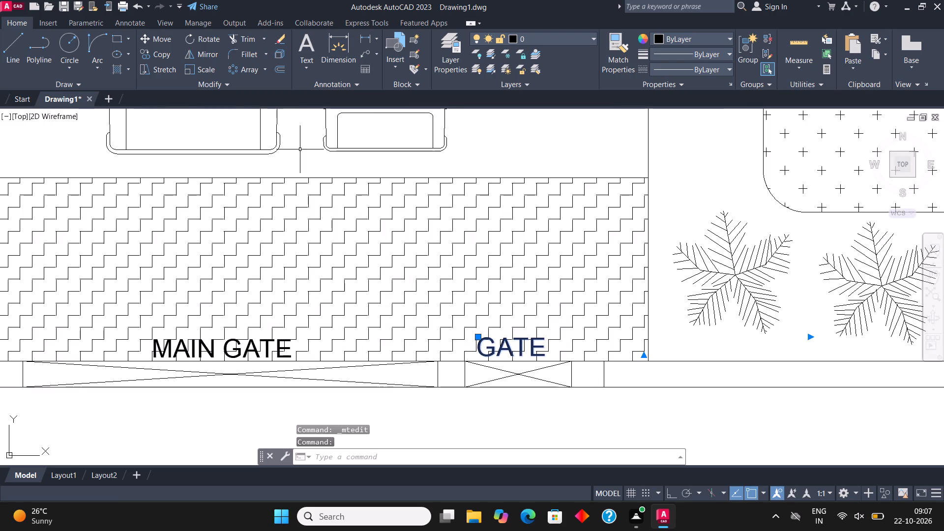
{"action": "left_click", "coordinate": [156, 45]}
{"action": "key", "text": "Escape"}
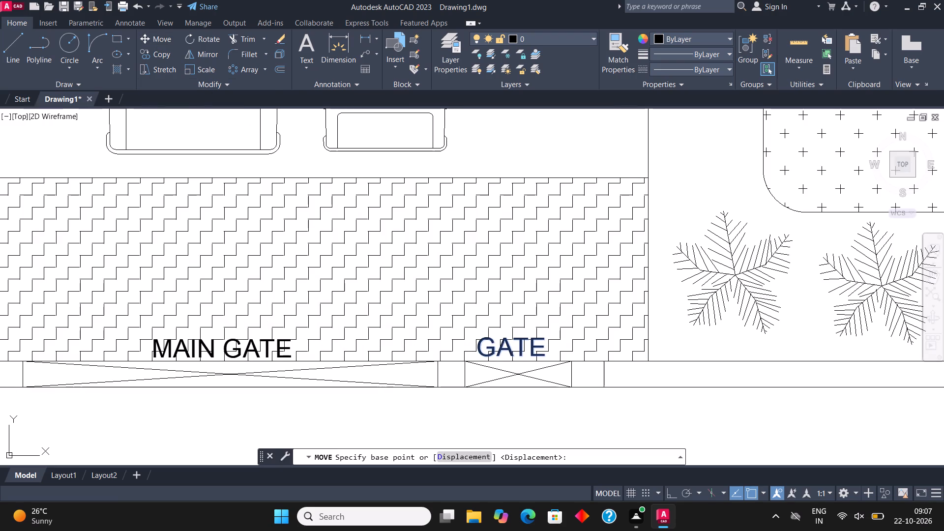
Copy the GATE label from the narrow gate to just below the double entrance door above the car porch.
{"action": "left_click", "coordinate": [489, 347]}
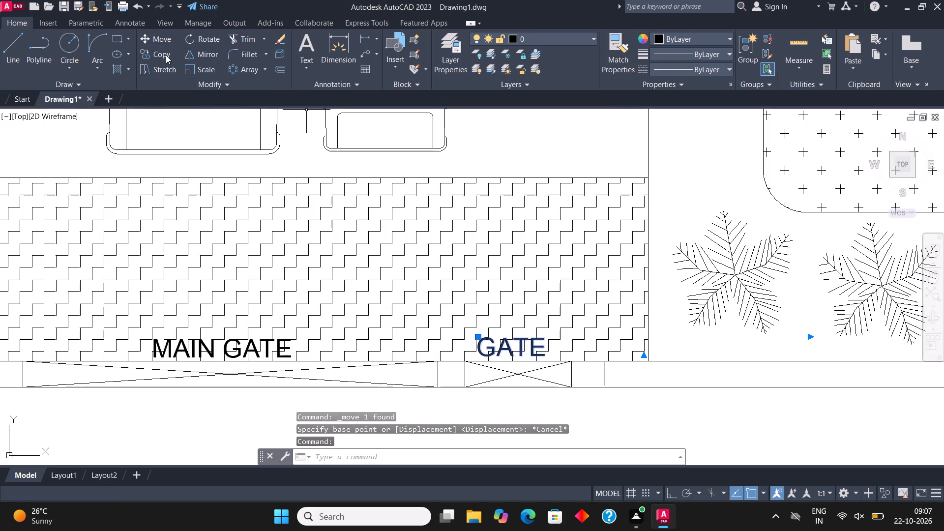
{"action": "left_click", "coordinate": [166, 55]}
{"action": "left_click", "coordinate": [516, 344]}
{"action": "scroll", "coordinate": [508, 408], "scroll_direction": "down", "scroll_amount": 3}
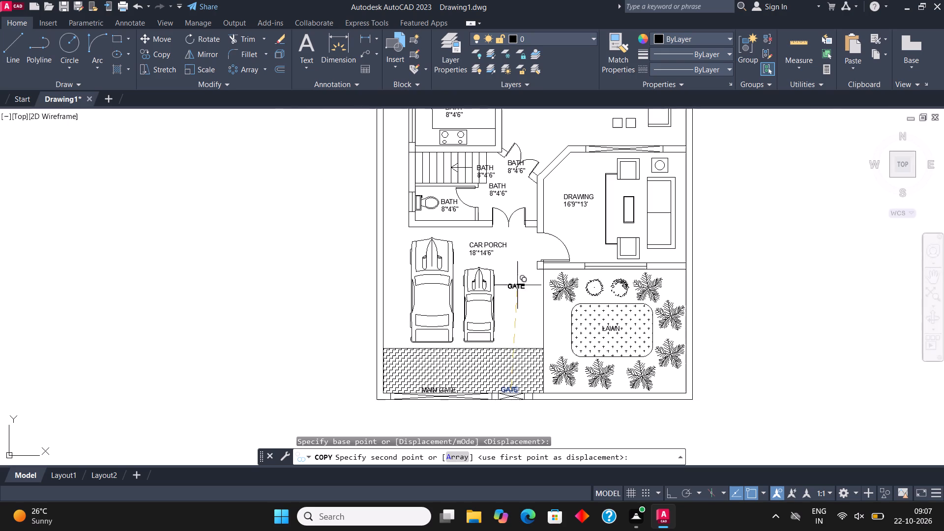
{"action": "scroll", "coordinate": [507, 228], "scroll_direction": "up", "scroll_amount": 4}
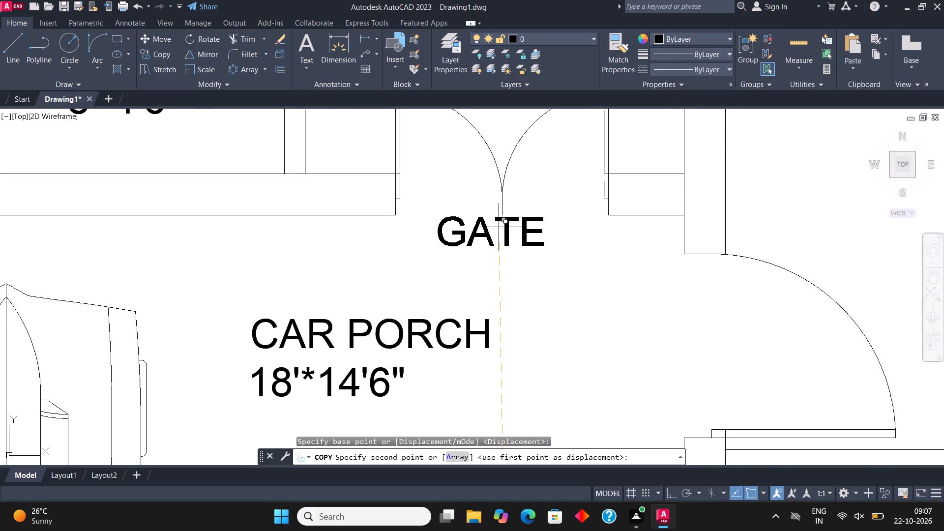
{"action": "scroll", "coordinate": [498, 229], "scroll_direction": "up", "scroll_amount": 1}
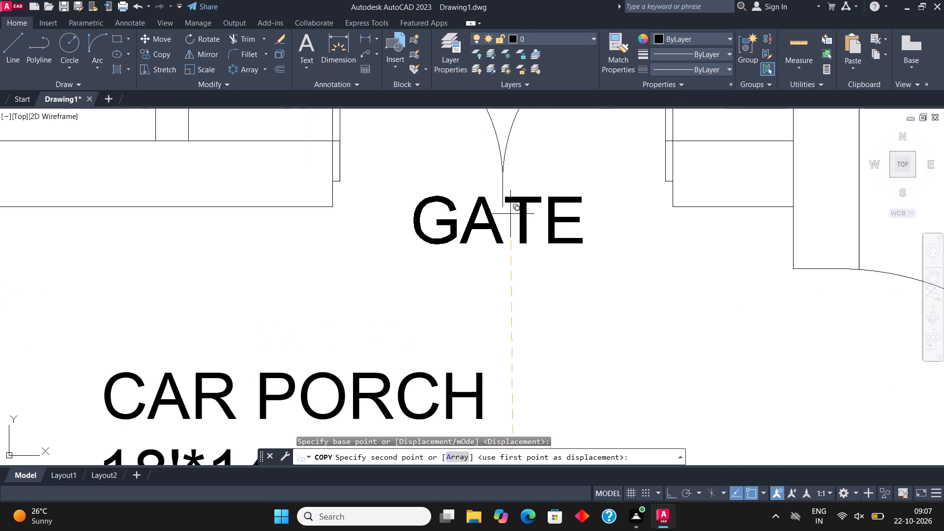
{"action": "left_click", "coordinate": [514, 210]}
{"action": "scroll", "coordinate": [528, 270], "scroll_direction": "down", "scroll_amount": 2}
{"action": "scroll", "coordinate": [535, 263], "scroll_direction": "up", "scroll_amount": 1}
{"action": "key", "text": "Escape"}
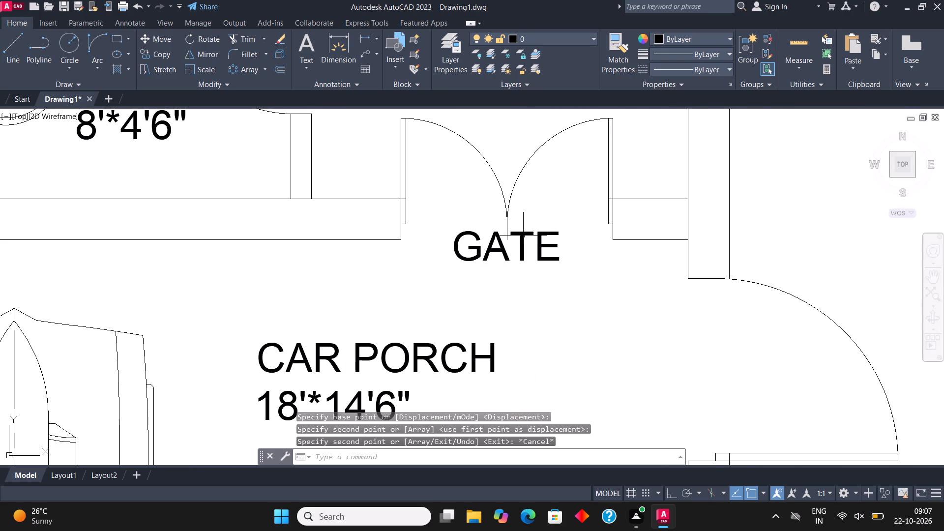
Replace the text of the copied GATE label at the double entrance door with "MAIN DOOR".
{"action": "left_click", "coordinate": [522, 234]}
{"action": "right_click", "coordinate": [522, 234]}
{"action": "left_click", "coordinate": [574, 192]}
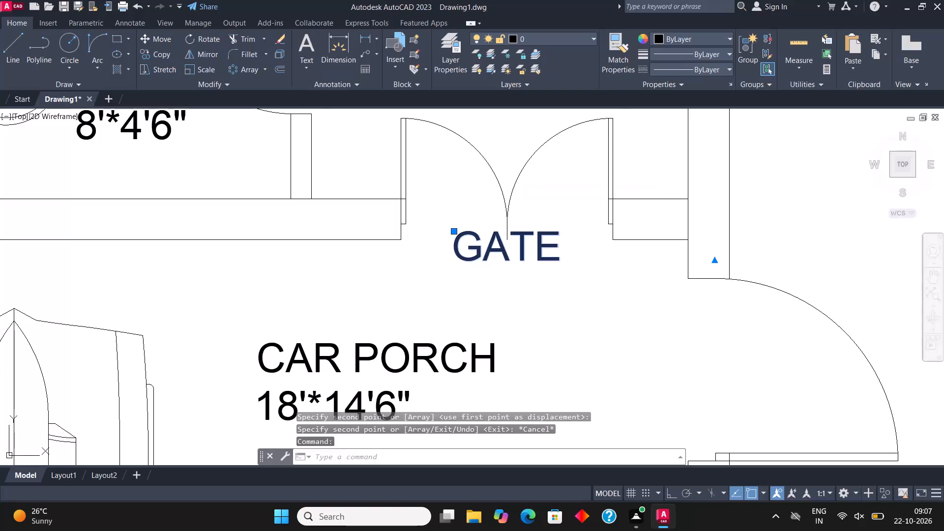
{"action": "left_click", "coordinate": [578, 249]}
{"action": "key", "text": "BackSpace"}
{"action": "key", "text": "BackSpace"}
{"action": "key", "text": "BackSpace"}
{"action": "key", "text": "BackSpace"}
{"action": "key", "text": "BackSpace"}
{"action": "key", "text": "BackSpace"}
{"action": "key", "text": "BackSpace"}
{"action": "key", "text": "BackSpace"}
{"action": "key", "text": "BackSpace"}
{"action": "key", "text": "BackSpace"}
{"action": "key", "text": "BackSpace"}
{"action": "key", "text": "BackSpace"}
{"action": "key", "text": "BackSpace"}
{"action": "key", "text": "BackSpace"}
{"action": "key", "text": "BackSpace"}
{"action": "key", "text": "BackSpace"}
{"action": "key", "text": "BackSpace"}
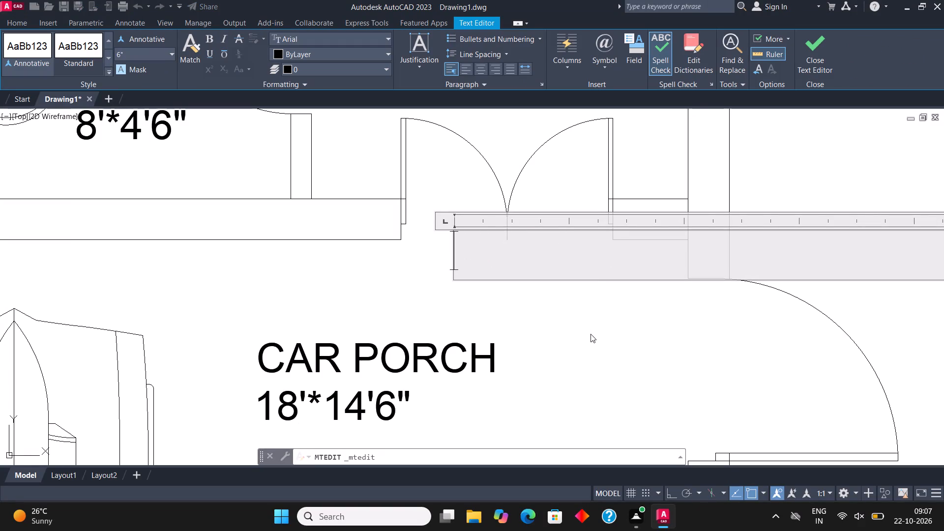
{"action": "type", "text": "MAIN DOOR"}
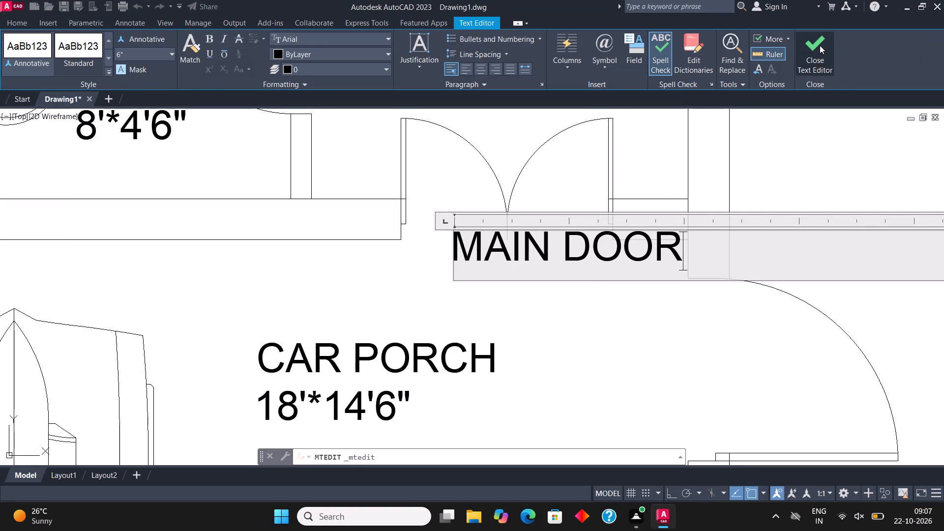
{"action": "left_click", "coordinate": [820, 46]}
Scale the MAIN DOOR label down to about a quarter of its size.
{"action": "left_click", "coordinate": [579, 229]}
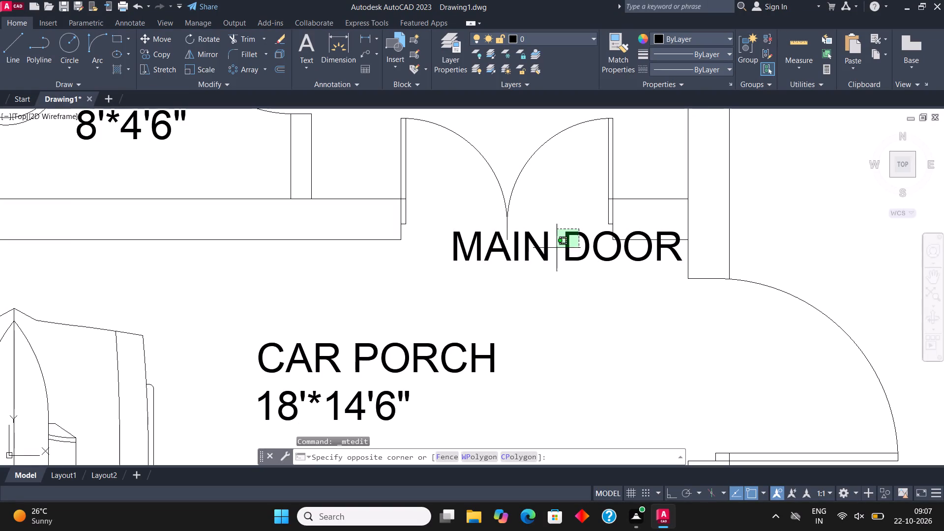
{"action": "left_click", "coordinate": [555, 255]}
{"action": "left_click", "coordinate": [192, 71]}
{"action": "left_click", "coordinate": [520, 250]}
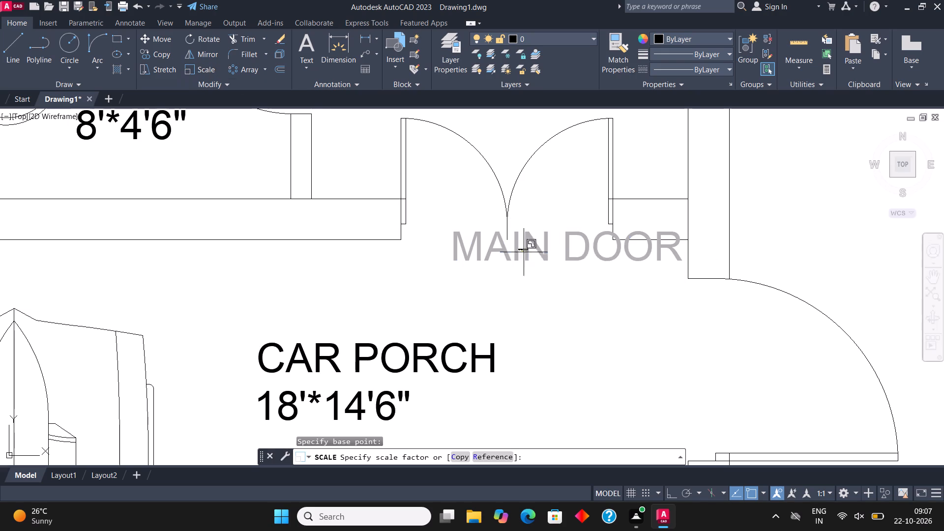
{"action": "left_click", "coordinate": [631, 267]}
Move the reduced MAIN DOOR label so it sits roughly centred beneath the meeting point of the double door leaves.
{"action": "left_click", "coordinate": [535, 249]}
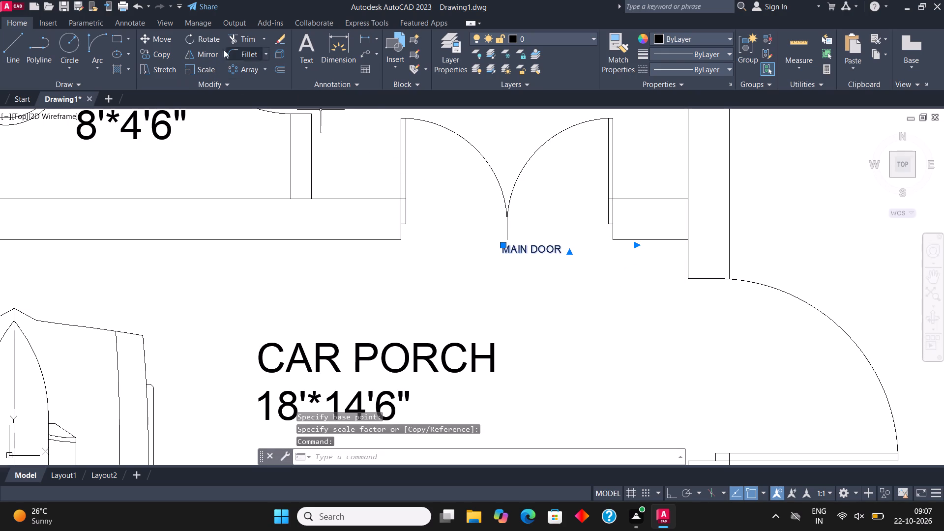
{"action": "left_click", "coordinate": [146, 39]}
{"action": "left_click", "coordinate": [528, 247]}
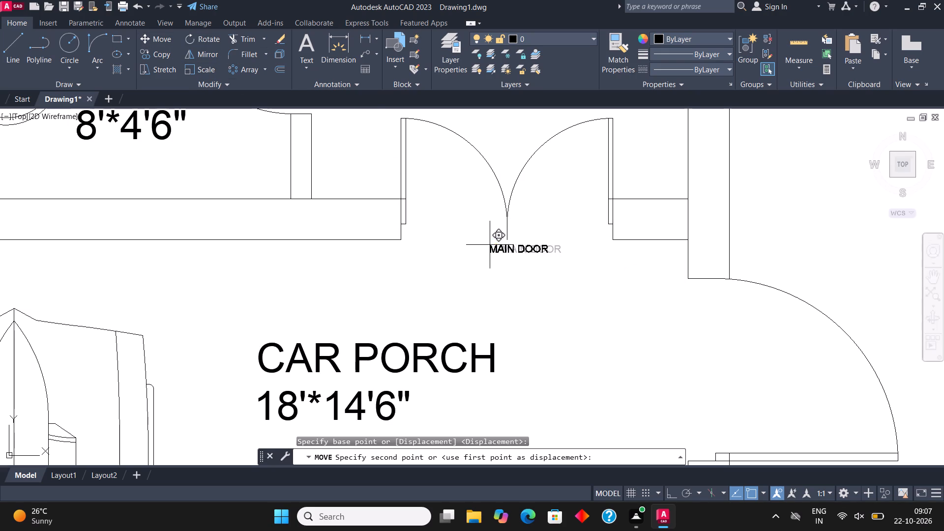
{"action": "left_click", "coordinate": [488, 244]}
Scale the MAIN DOOR label below the double entrance door up to about twice its size.
{"action": "scroll", "coordinate": [508, 298], "scroll_direction": "down", "scroll_amount": 2}
{"action": "middle_click_drag", "start_coordinate": [541, 285], "coordinate": [502, 304]}
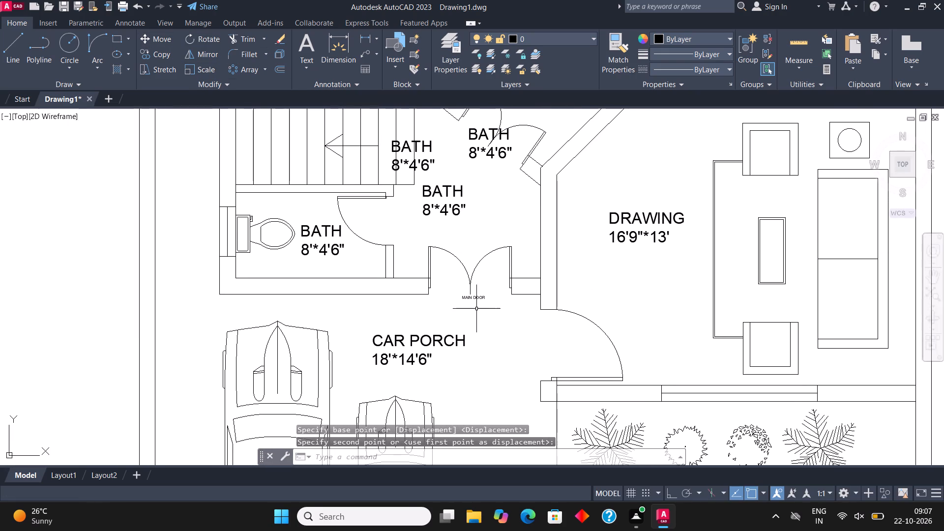
{"action": "scroll", "coordinate": [468, 309], "scroll_direction": "up", "scroll_amount": 3}
{"action": "left_click", "coordinate": [453, 270]}
{"action": "left_click", "coordinate": [203, 68]}
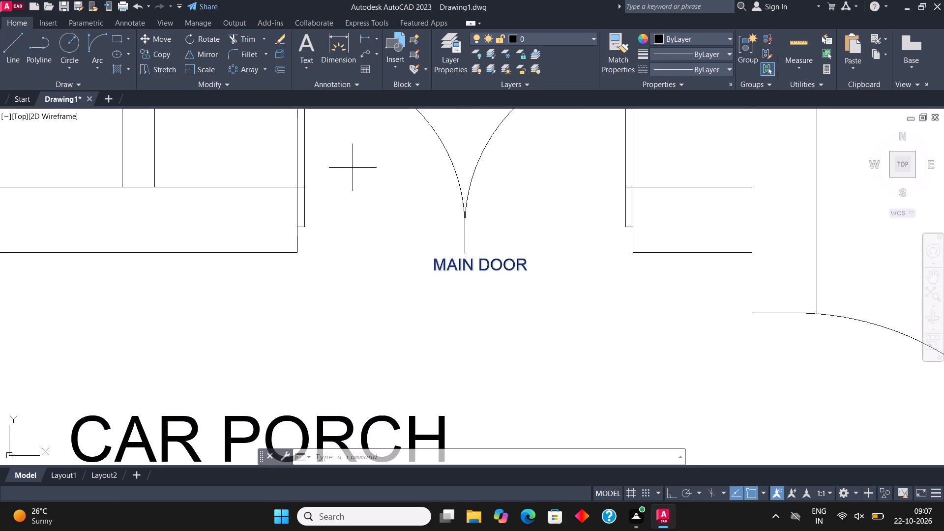
{"action": "left_click", "coordinate": [460, 262]}
{"action": "left_click", "coordinate": [663, 262]}
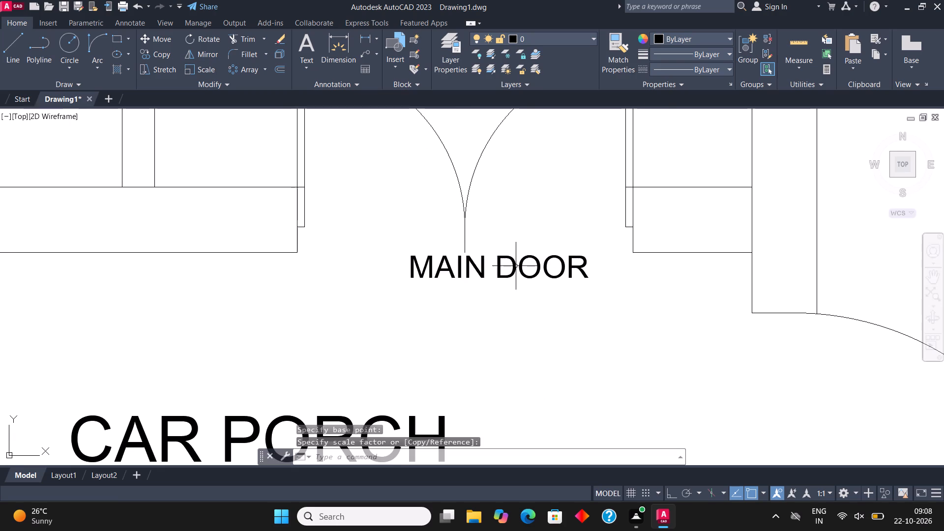
Move the enlarged MAIN DOOR label so it sits roughly centred beneath the meeting point of the door leaves.
{"action": "left_click", "coordinate": [515, 266]}
{"action": "left_click", "coordinate": [157, 37]}
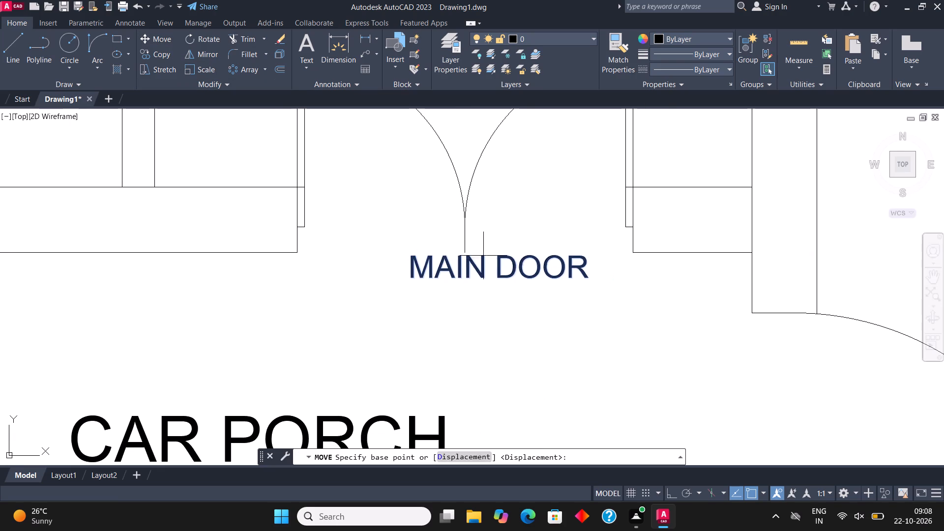
{"action": "left_click", "coordinate": [495, 264]}
{"action": "left_click", "coordinate": [467, 261]}
Delete the surplus BATH label overlapping the angled double door between the stair area and the T.V. lounge.
{"action": "scroll", "coordinate": [507, 320], "scroll_direction": "down", "scroll_amount": 3}
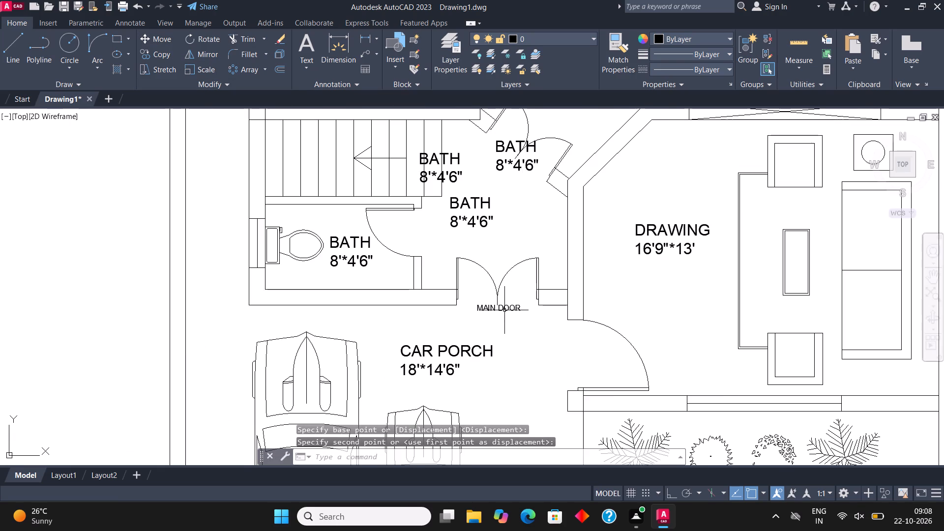
{"action": "scroll", "coordinate": [504, 310], "scroll_direction": "down", "scroll_amount": 1}
{"action": "scroll", "coordinate": [510, 203], "scroll_direction": "up", "scroll_amount": 1}
{"action": "left_click", "coordinate": [506, 216]}
{"action": "left_click", "coordinate": [501, 210]}
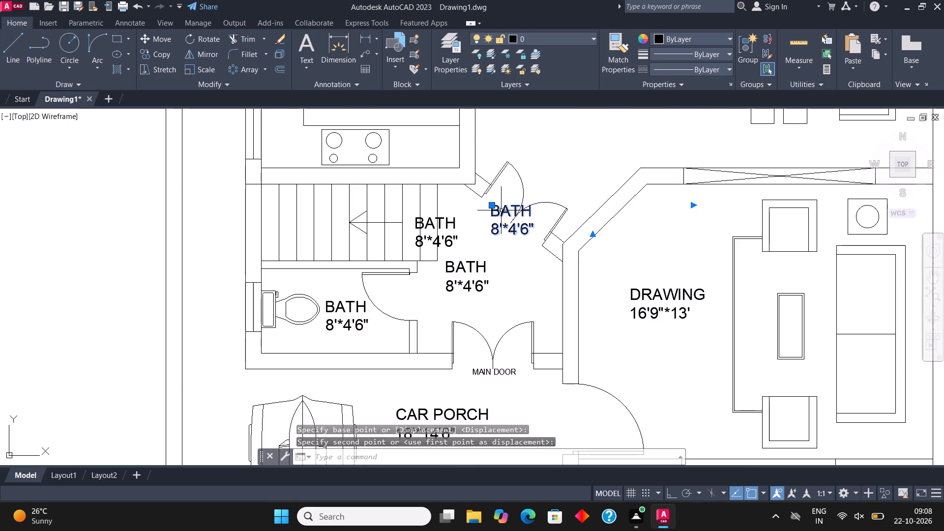
{"action": "key", "text": "Delete"}
Copy the MAIN DOOR label from the entrance above the car porch to the angled double door near the stairs.
{"action": "scroll", "coordinate": [502, 266], "scroll_direction": "down", "scroll_amount": 1}
{"action": "scroll", "coordinate": [499, 323], "scroll_direction": "up", "scroll_amount": 1}
{"action": "left_click", "coordinate": [499, 342]}
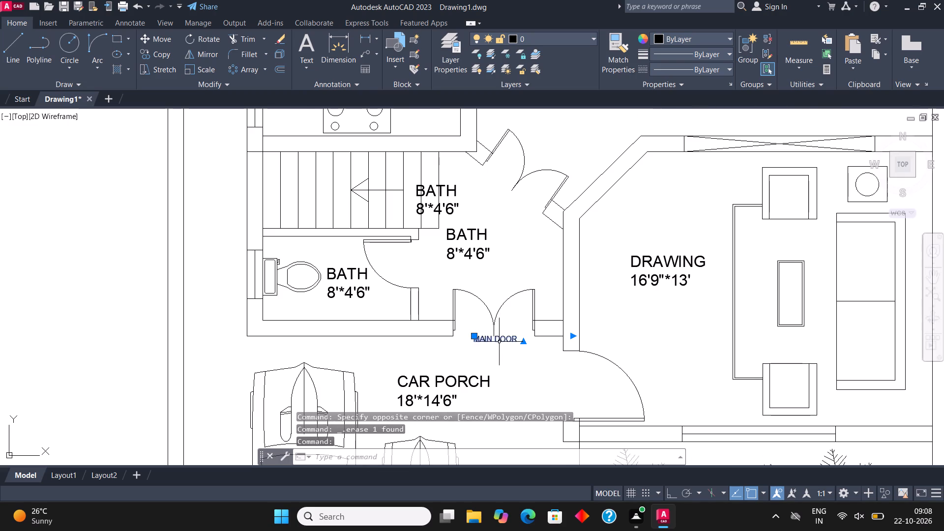
{"action": "left_click", "coordinate": [168, 55]}
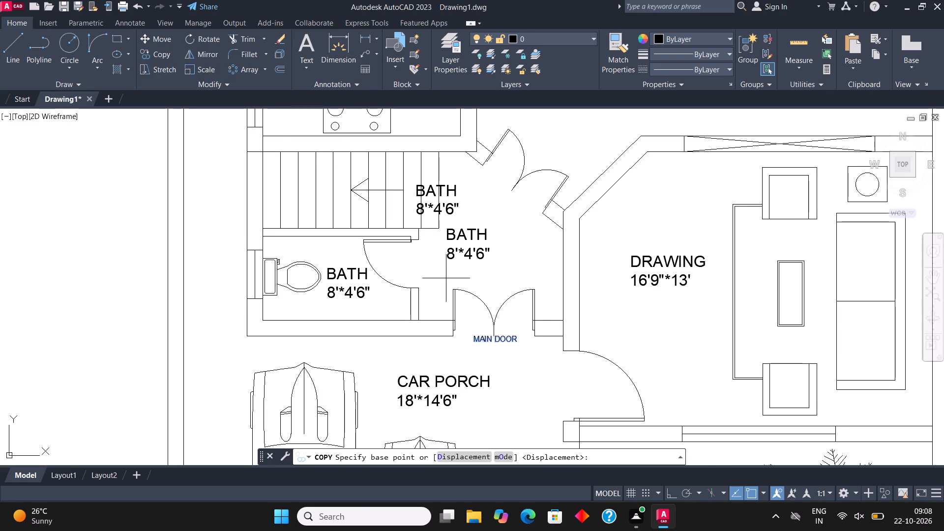
{"action": "left_click", "coordinate": [503, 345]}
{"action": "scroll", "coordinate": [485, 185], "scroll_direction": "up", "scroll_amount": 2}
{"action": "left_click", "coordinate": [481, 218]}
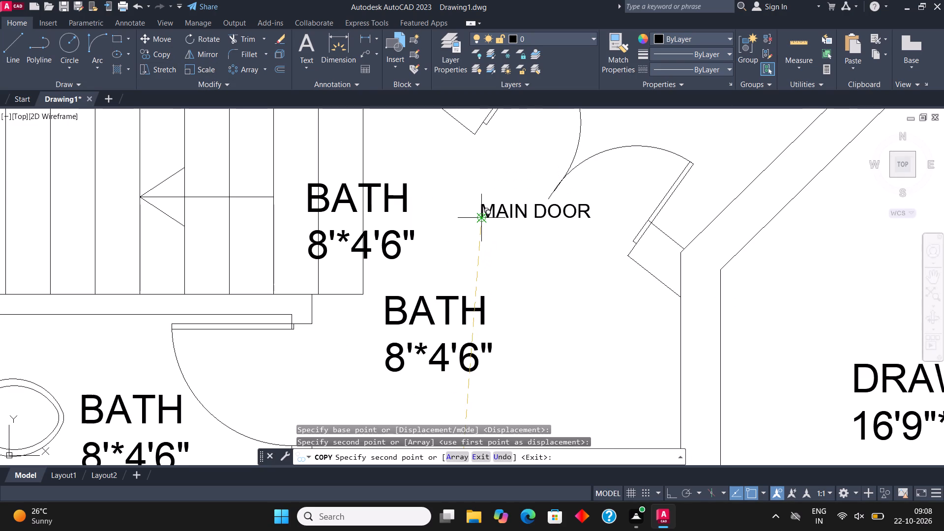
{"action": "key", "text": "Escape"}
Rotate the copied MAIN DOOR label about 40° clockwise so it follows the slant of the angled double door.
{"action": "left_click", "coordinate": [510, 210]}
{"action": "left_click", "coordinate": [216, 42]}
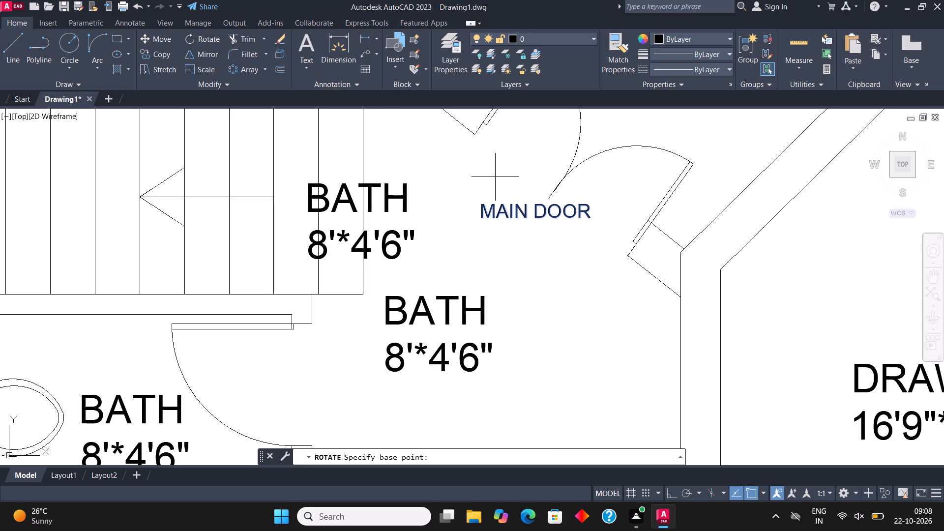
{"action": "left_click", "coordinate": [528, 214]}
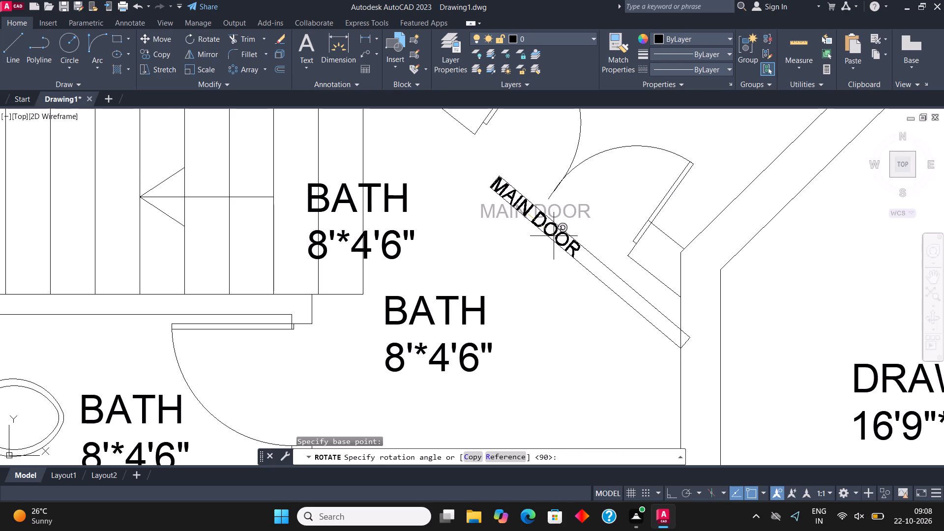
{"action": "left_click", "coordinate": [554, 236]}
Move the rotated MAIN DOOR label close beneath the meeting point of the angled double door's leaves.
{"action": "left_click", "coordinate": [535, 221]}
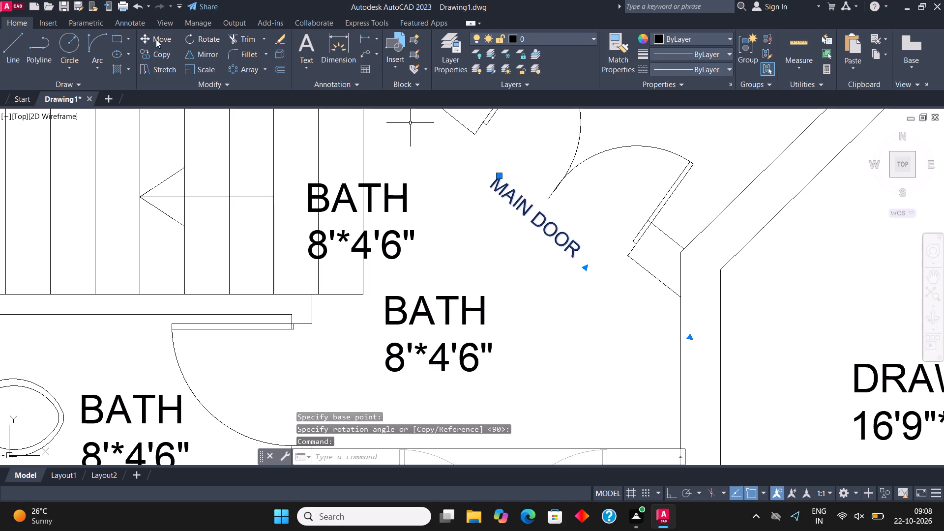
{"action": "left_click", "coordinate": [156, 39]}
{"action": "left_click", "coordinate": [547, 232]}
{"action": "left_click", "coordinate": [519, 171]}
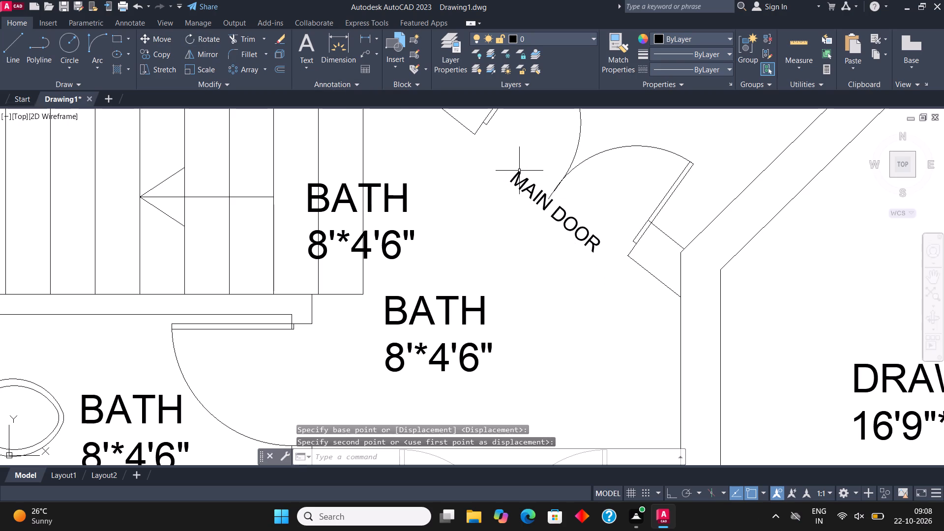
Change the size in the BATH label beside the toilet under the stairs to 7'*4'.
{"action": "scroll", "coordinate": [580, 212], "scroll_direction": "down", "scroll_amount": 3}
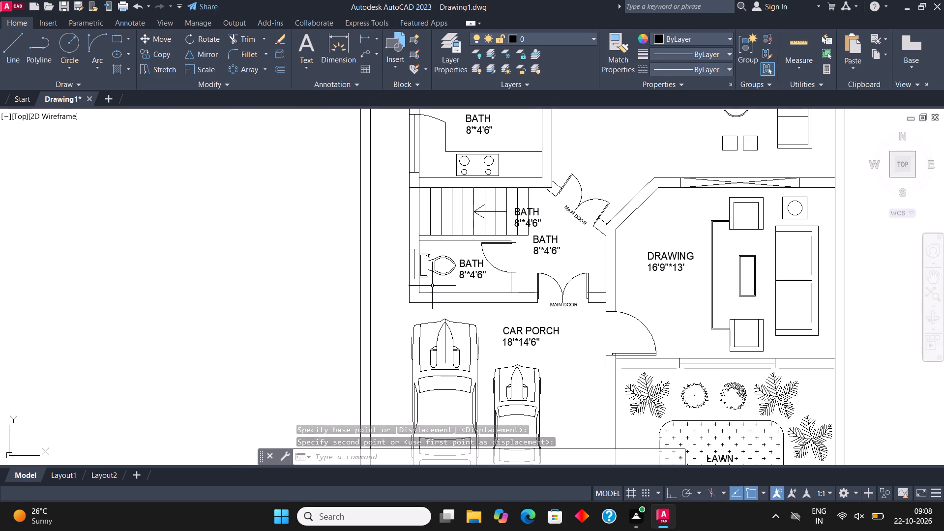
{"action": "scroll", "coordinate": [464, 277], "scroll_direction": "up", "scroll_amount": 1}
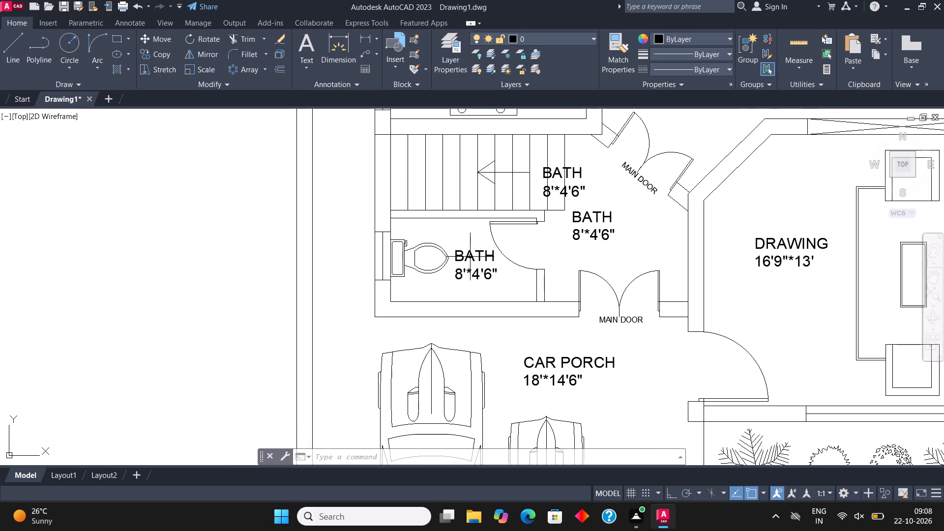
{"action": "left_click", "coordinate": [470, 257]}
{"action": "right_click", "coordinate": [470, 257]}
{"action": "left_click", "coordinate": [525, 194]}
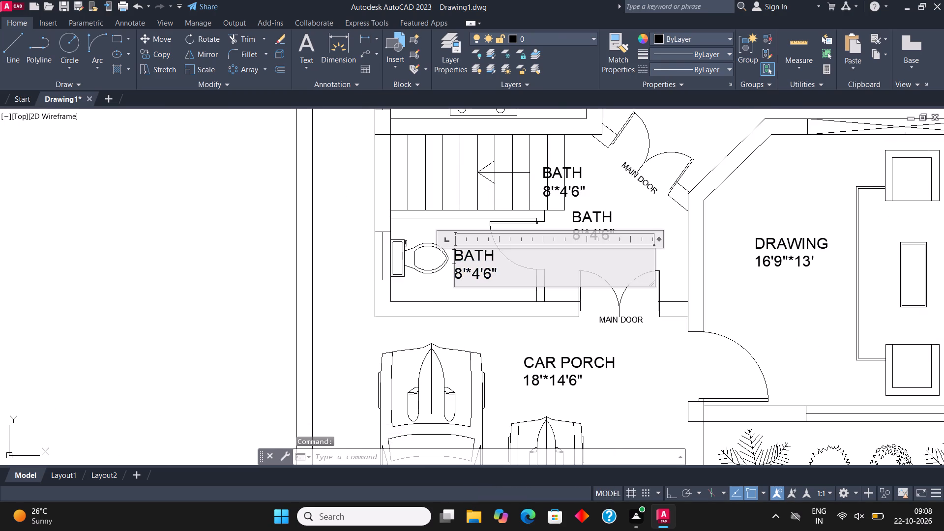
{"action": "left_click_drag", "start_coordinate": [498, 275], "coordinate": [509, 287]}
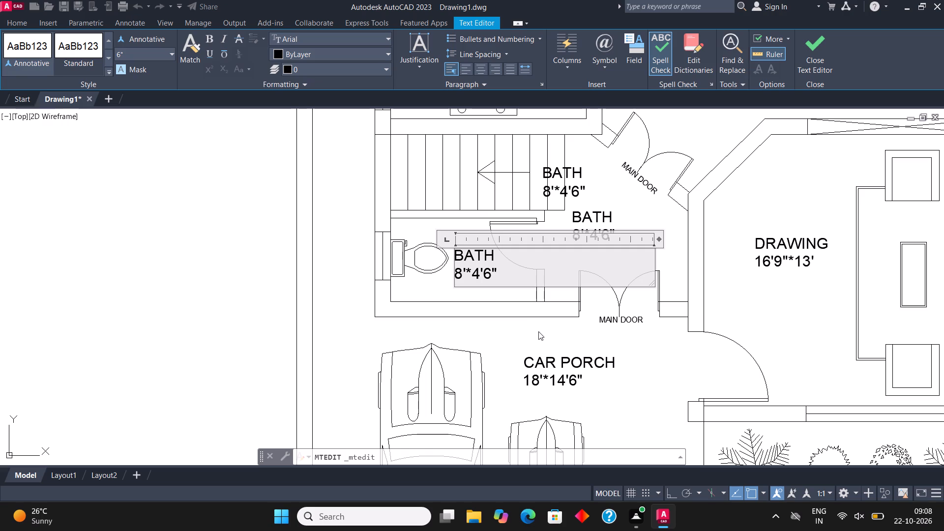
{"action": "key", "text": "BackSpace"}
{"action": "key", "text": "BackSpace"}
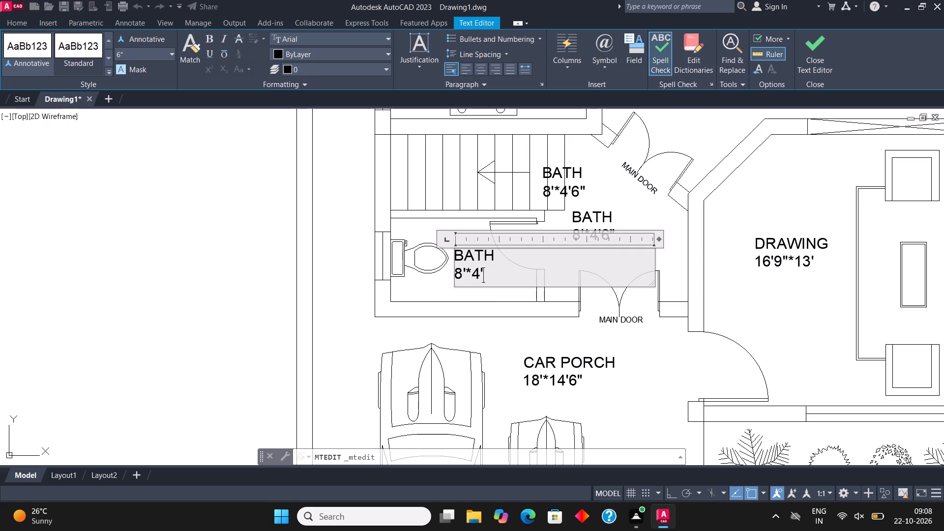
{"action": "left_click", "coordinate": [460, 275]}
{"action": "key", "text": "BackSpace"}
{"action": "key", "text": "7"}
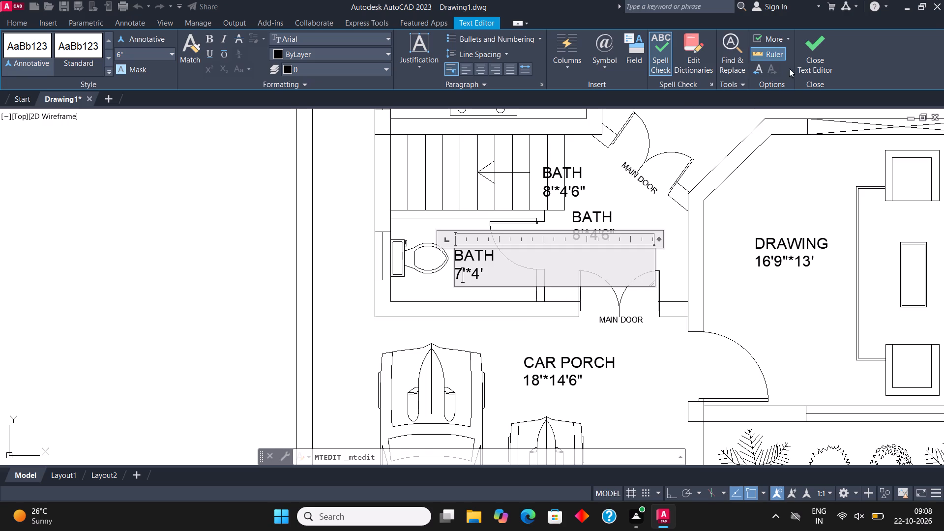
{"action": "left_click", "coordinate": [805, 56]}
Replace the whole text of the BATH label overlapping the staircase with "UP".
{"action": "scroll", "coordinate": [569, 371], "scroll_direction": "down", "scroll_amount": 1}
{"action": "scroll", "coordinate": [560, 260], "scroll_direction": "up", "scroll_amount": 2}
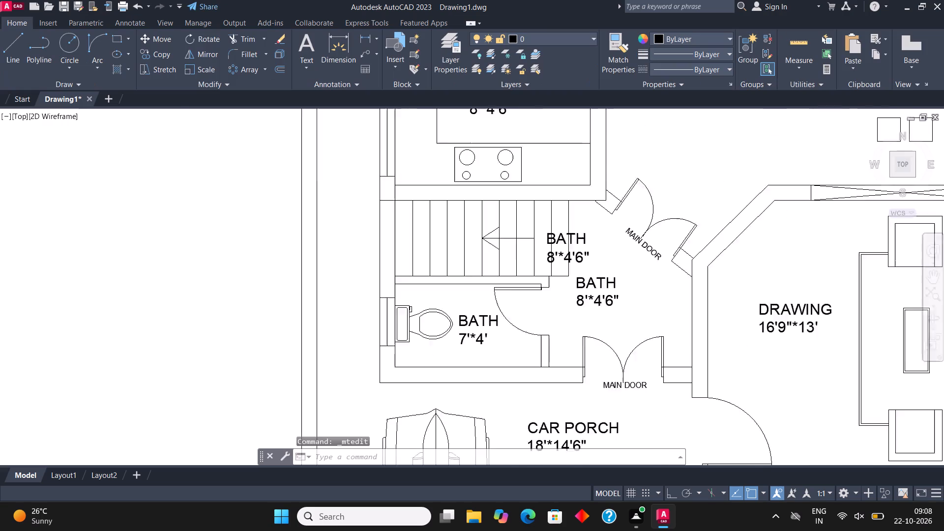
{"action": "scroll", "coordinate": [560, 260], "scroll_direction": "up", "scroll_amount": 1}
{"action": "left_click", "coordinate": [559, 201]}
{"action": "right_click", "coordinate": [558, 201]}
{"action": "left_click", "coordinate": [597, 190]}
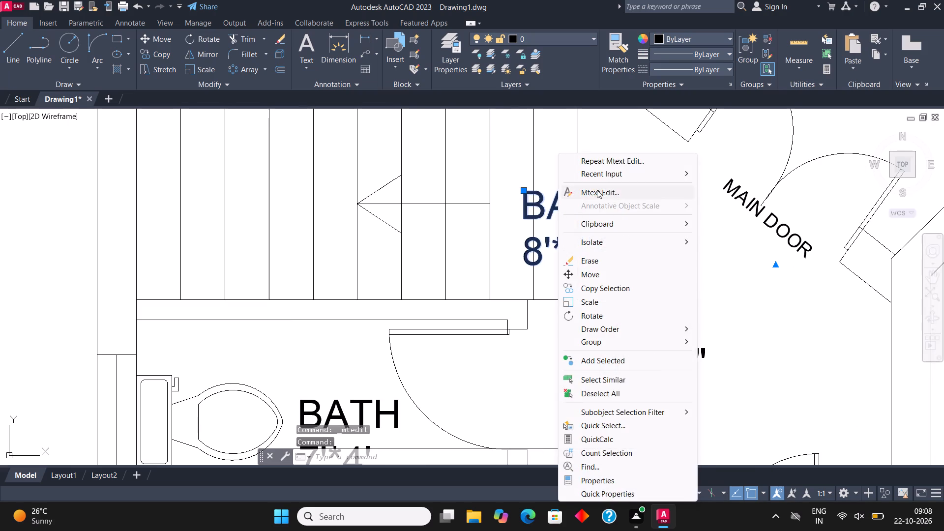
{"action": "left_click", "coordinate": [655, 255]}
{"action": "key", "text": "BackSpace"}
{"action": "key", "text": "BackSpace"}
{"action": "key", "text": "BackSpace"}
{"action": "key", "text": "BackSpace"}
{"action": "key", "text": "BackSpace"}
{"action": "key", "text": "BackSpace"}
{"action": "key", "text": "BackSpace"}
{"action": "key", "text": "BackSpace"}
{"action": "key", "text": "BackSpace"}
{"action": "key", "text": "BackSpace"}
{"action": "key", "text": "BackSpace"}
{"action": "key", "text": "BackSpace"}
{"action": "key", "text": "BackSpace"}
{"action": "key", "text": "BackSpace"}
{"action": "key", "text": "BackSpace"}
{"action": "key", "text": "BackSpace"}
{"action": "key", "text": "BackSpace"}
{"action": "key", "text": "BackSpace"}
{"action": "key", "text": "BackSpace"}
{"action": "key", "text": "BackSpace"}
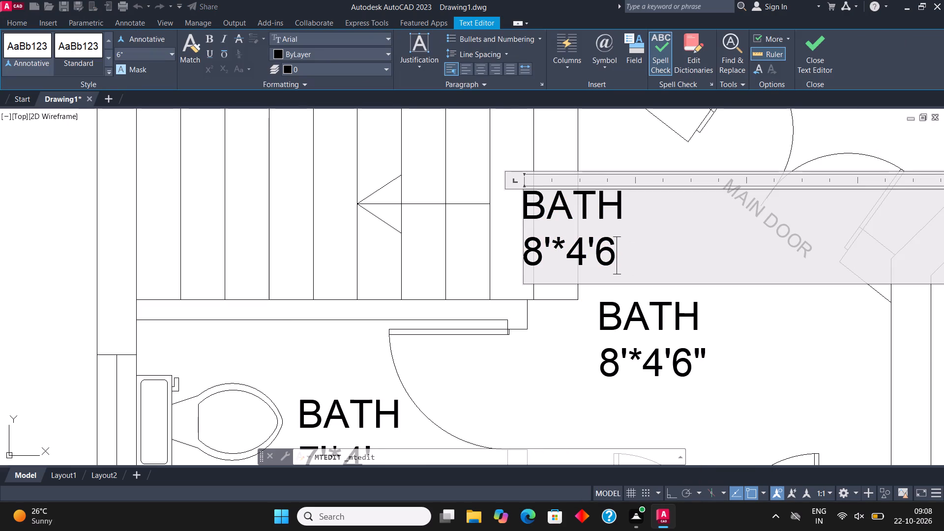
{"action": "type", "text": "UP"}
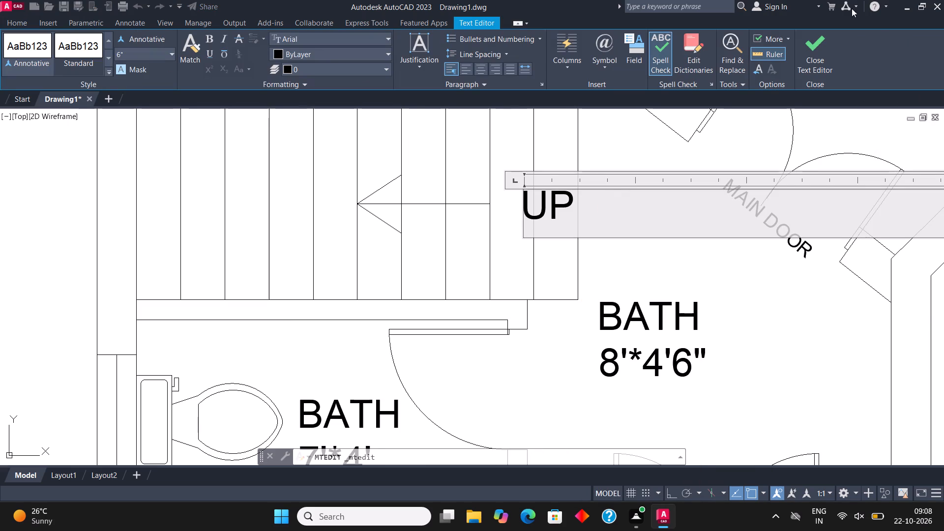
{"action": "left_click", "coordinate": [797, 68]}
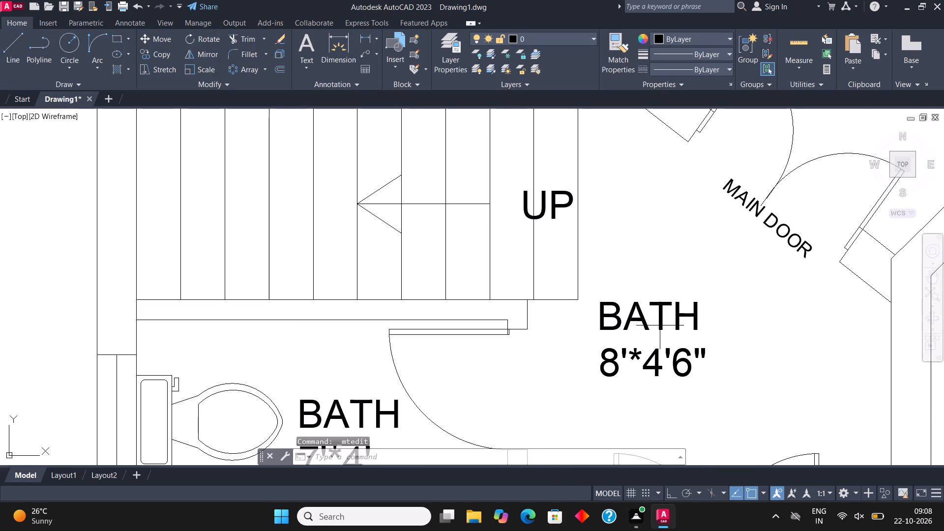
Replace the BATH label between the stairs and the main entrance with "STAIR LOBBY" and, on a second line, "14'3"*8'".
{"action": "left_click", "coordinate": [658, 324]}
{"action": "right_click", "coordinate": [644, 326]}
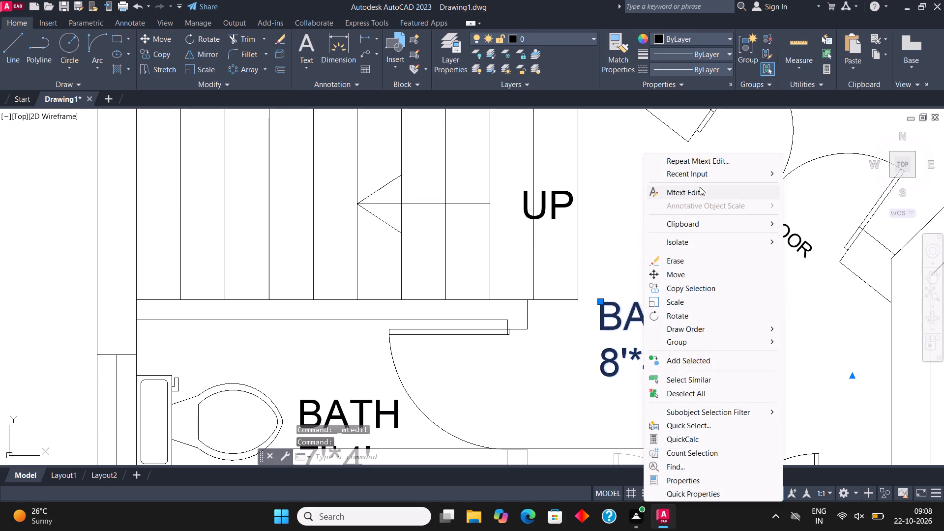
{"action": "left_click", "coordinate": [698, 193]}
{"action": "left_click", "coordinate": [721, 375]}
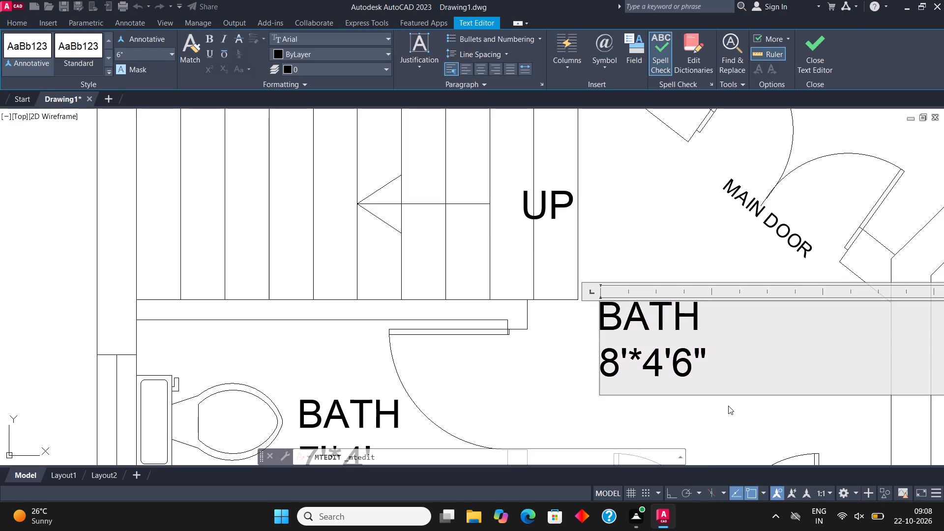
{"action": "key", "text": "BackSpace"}
{"action": "key", "text": "BackSpace"}
{"action": "key", "text": "BackSpace"}
{"action": "key", "text": "BackSpace"}
{"action": "key", "text": "BackSpace"}
{"action": "key", "text": "BackSpace"}
{"action": "key", "text": "BackSpace"}
{"action": "key", "text": "BackSpace"}
{"action": "key", "text": "BackSpace"}
{"action": "key", "text": "BackSpace"}
{"action": "key", "text": "BackSpace"}
{"action": "key", "text": "BackSpace"}
{"action": "key", "text": "BackSpace"}
{"action": "key", "text": "BackSpace"}
{"action": "key", "text": "BackSpace"}
{"action": "key", "text": "BackSpace"}
{"action": "key", "text": "BackSpace"}
{"action": "key", "text": "BackSpace"}
{"action": "key", "text": "BackSpace"}
{"action": "key", "text": "BackSpace"}
{"action": "type", "text": "STAIR LOBB"}
{"action": "key", "text": "y"}
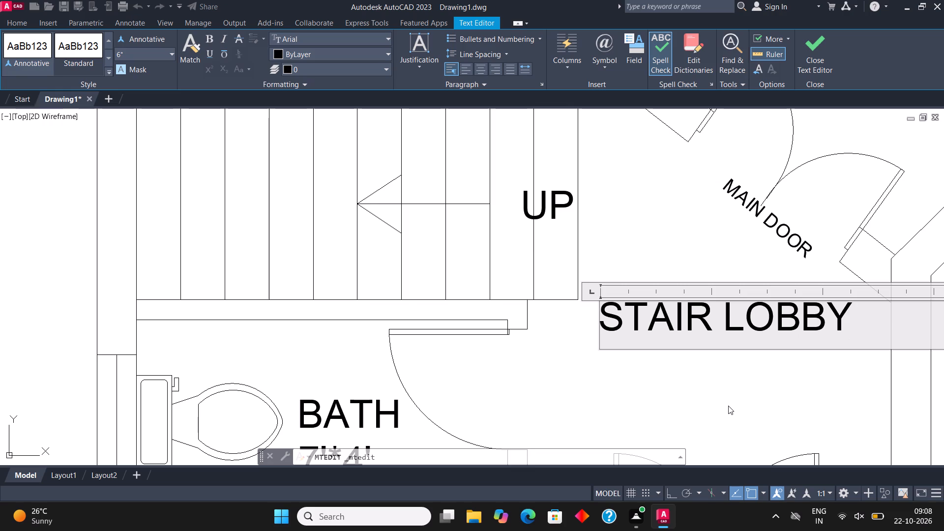
{"action": "key", "text": "Return"}
{"action": "type", "text": "14'"}
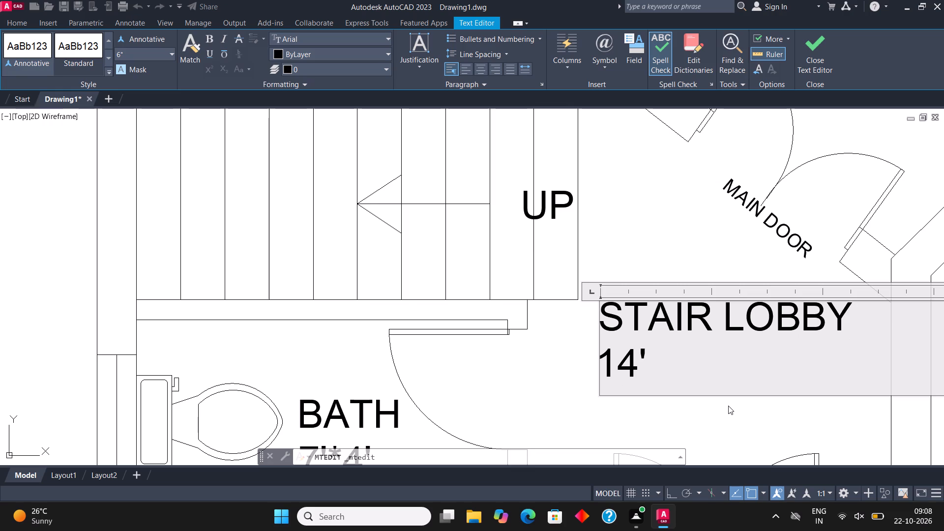
{"action": "type", "text": "3\""}
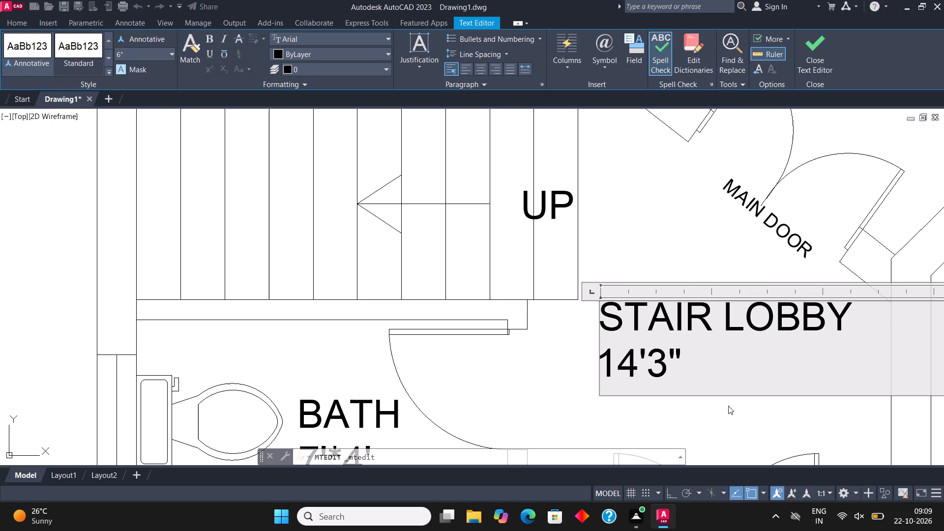
{"action": "key", "text": "asterisk"}
{"action": "type", "text": "8'"}
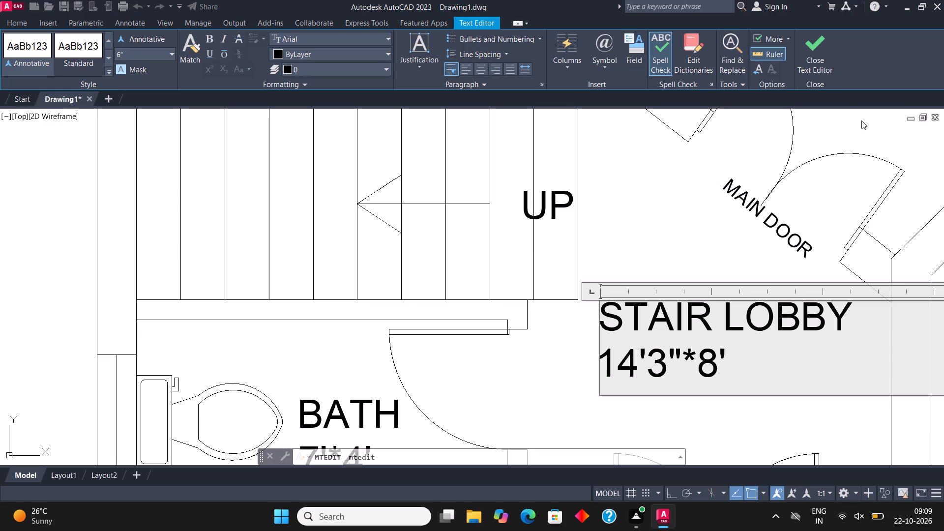
{"action": "left_click", "coordinate": [808, 54]}
Move the STAIR LOBBY label slightly down and left, into the open space just above the entrance door.
{"action": "scroll", "coordinate": [634, 323], "scroll_direction": "down", "scroll_amount": 3}
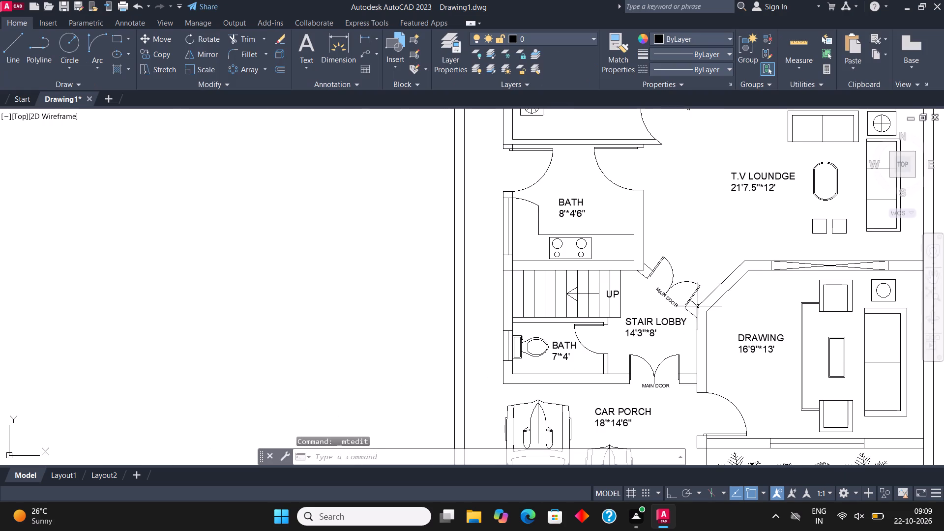
{"action": "middle_click_drag", "start_coordinate": [695, 306], "coordinate": [610, 306]}
{"action": "scroll", "coordinate": [579, 335], "scroll_direction": "up", "scroll_amount": 1}
{"action": "left_click", "coordinate": [543, 311]}
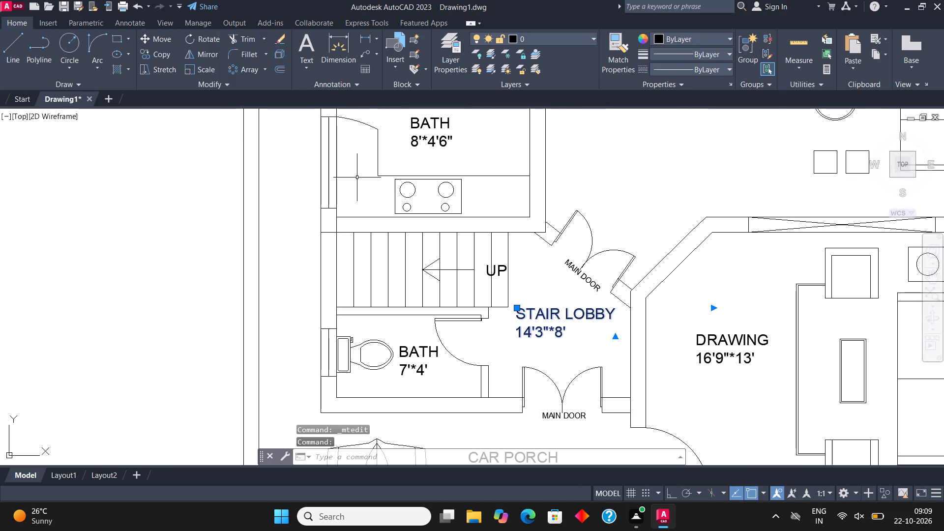
{"action": "left_click", "coordinate": [156, 33]}
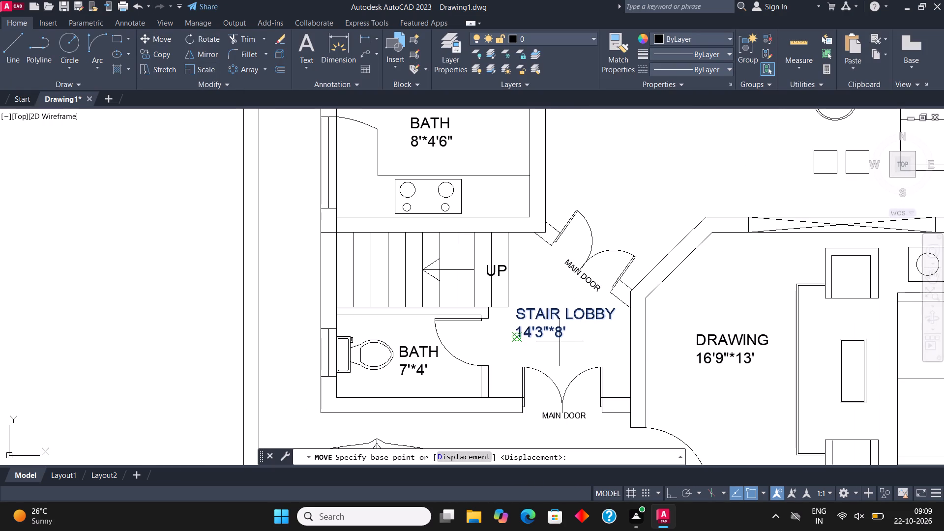
{"action": "left_click", "coordinate": [560, 342]}
{"action": "left_click", "coordinate": [508, 352]}
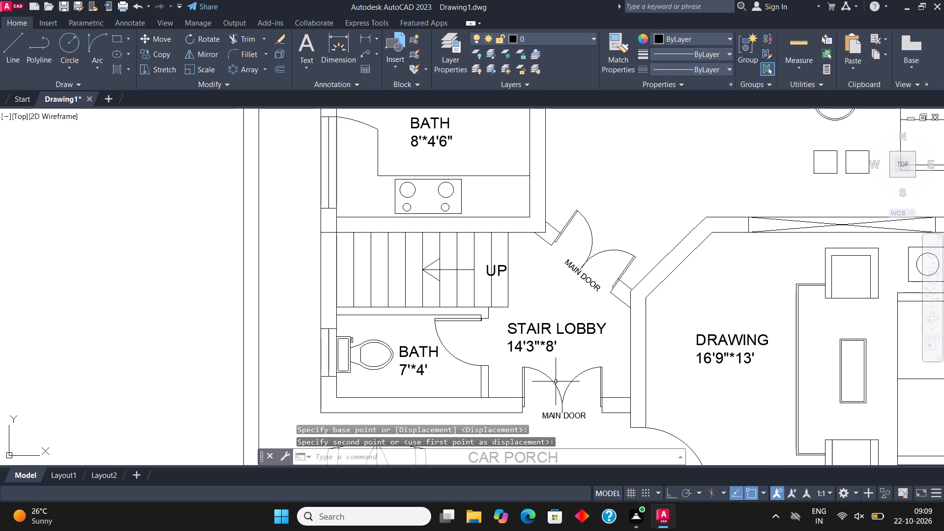
Replace the BATH label above the stove counter with "KITCHEN" and, on a second line, "9'4.5"*9'".
{"action": "scroll", "coordinate": [560, 392], "scroll_direction": "down", "scroll_amount": 1}
{"action": "middle_click_drag", "start_coordinate": [512, 250], "coordinate": [529, 324]}
{"action": "scroll", "coordinate": [496, 307], "scroll_direction": "up", "scroll_amount": 2}
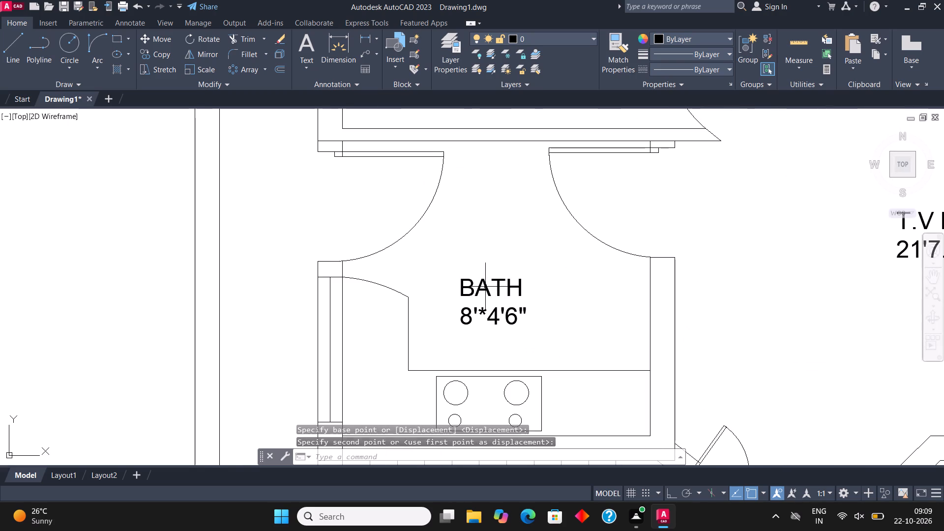
{"action": "left_click", "coordinate": [485, 286]}
{"action": "right_click", "coordinate": [485, 286]}
{"action": "left_click", "coordinate": [530, 197]}
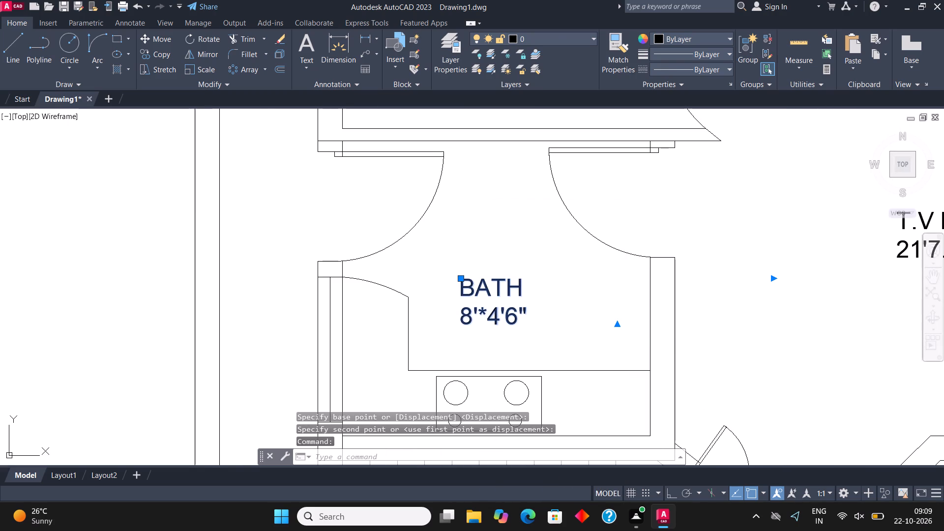
{"action": "left_click", "coordinate": [543, 321]}
{"action": "key", "text": "backslash"}
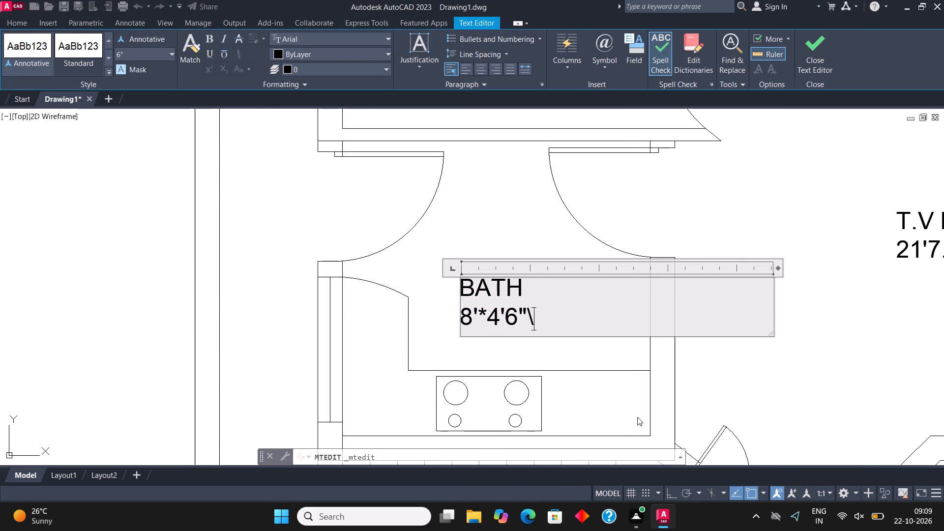
{"action": "key", "text": "BackSpace"}
{"action": "key", "text": "BackSpace"}
{"action": "key", "text": "BackSpace"}
{"action": "key", "text": "BackSpace"}
{"action": "key", "text": "BackSpace"}
{"action": "key", "text": "BackSpace"}
{"action": "key", "text": "BackSpace"}
{"action": "key", "text": "BackSpace"}
{"action": "key", "text": "BackSpace"}
{"action": "key", "text": "BackSpace"}
{"action": "key", "text": "BackSpace"}
{"action": "key", "text": "BackSpace"}
{"action": "key", "text": "BackSpace"}
{"action": "key", "text": "BackSpace"}
{"action": "key", "text": "BackSpace"}
{"action": "key", "text": "BackSpace"}
{"action": "key", "text": "BackSpace"}
{"action": "key", "text": "BackSpace"}
{"action": "key", "text": "BackSpace"}
{"action": "key", "text": "BackSpace"}
{"action": "type", "text": "KITCHEN"}
{"action": "key", "text": "Return"}
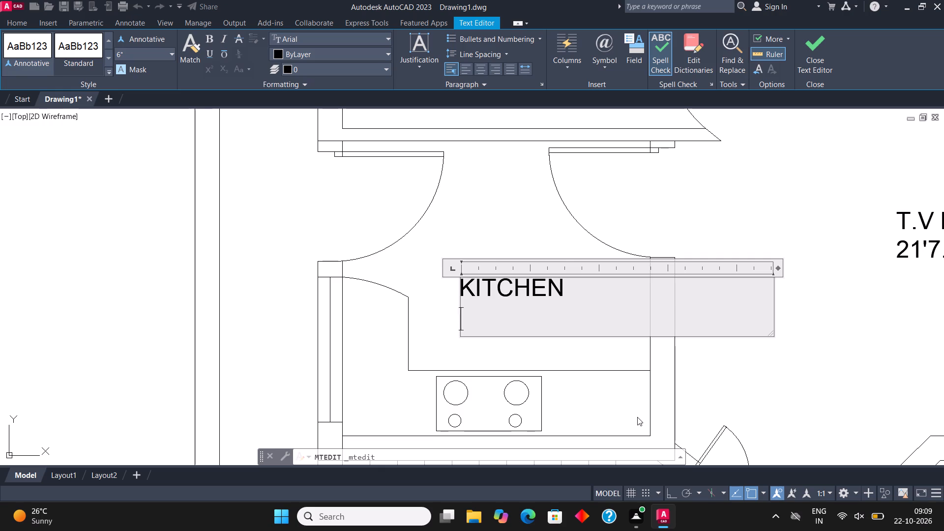
{"action": "type", "text": "9'4.5\""}
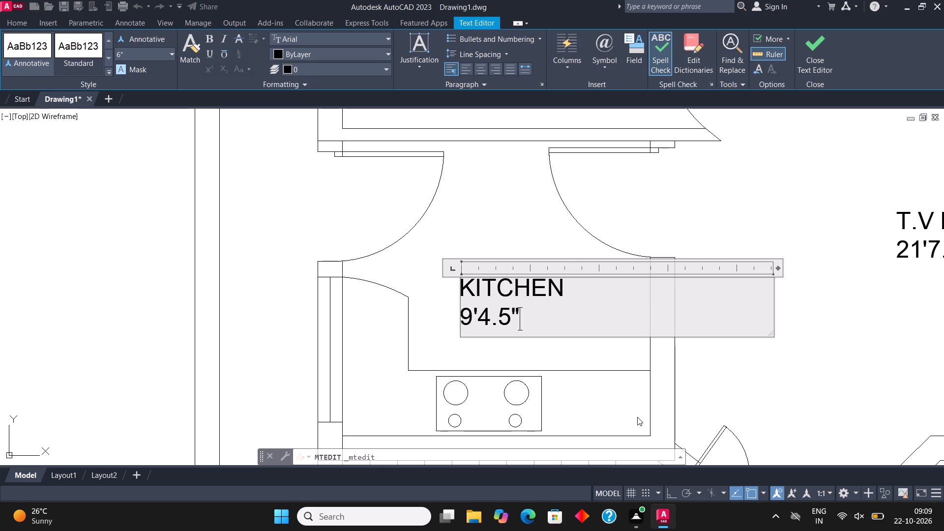
{"action": "type", "text": "*9'"}
{"action": "left_click", "coordinate": [823, 53]}
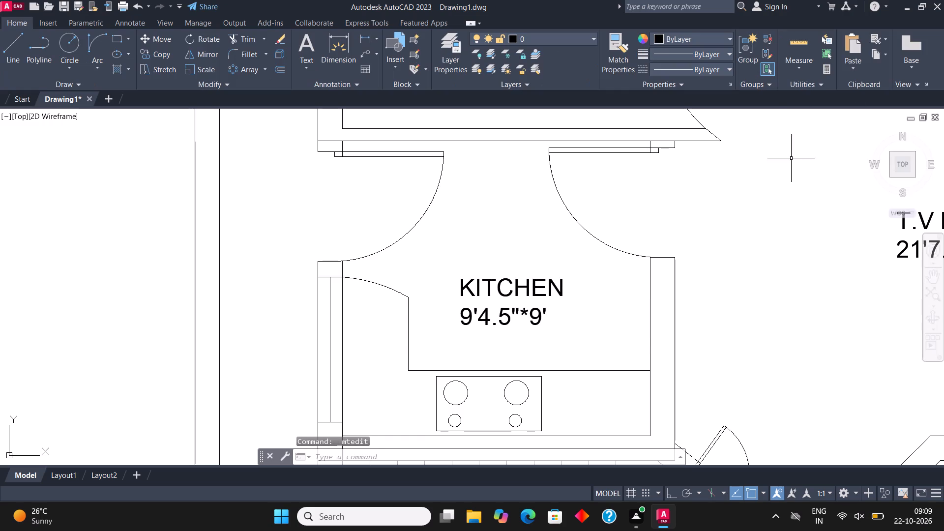
Replace the BATH label above the bed in the room below the toilet with "BEDROOM" and, on a second line, "13'*12'6"".
{"action": "scroll", "coordinate": [733, 267], "scroll_direction": "down", "scroll_amount": 5}
{"action": "scroll", "coordinate": [684, 232], "scroll_direction": "up", "scroll_amount": 4}
{"action": "middle_click_drag", "start_coordinate": [648, 311], "coordinate": [571, 286]}
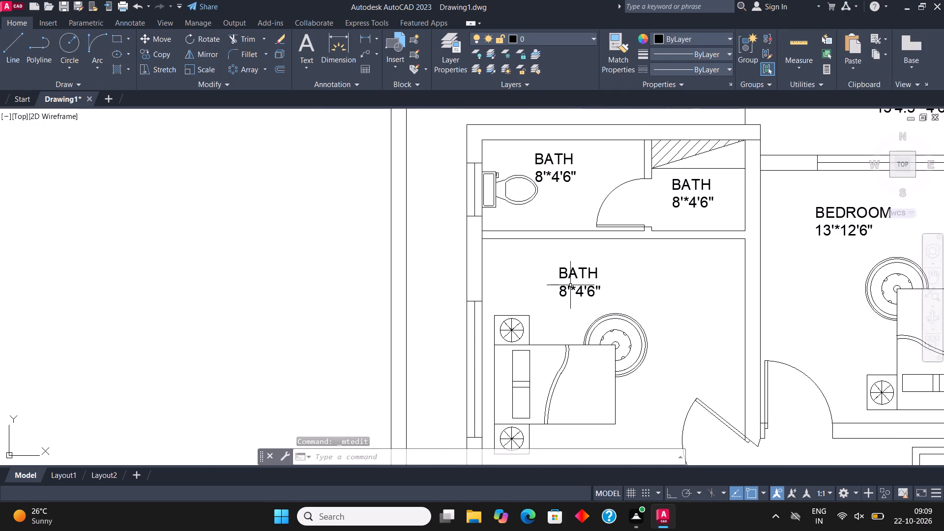
{"action": "scroll", "coordinate": [571, 303], "scroll_direction": "up", "scroll_amount": 1}
{"action": "left_click", "coordinate": [565, 263]}
{"action": "right_click", "coordinate": [565, 263]}
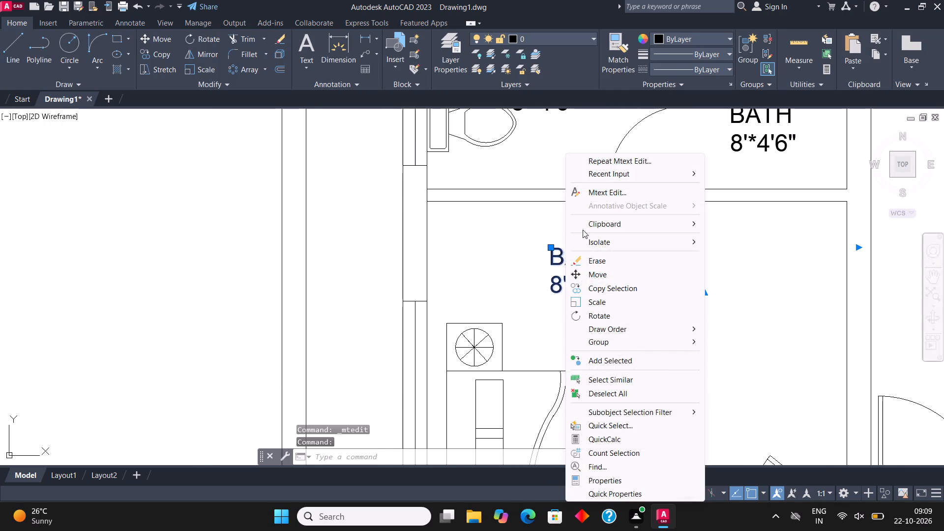
{"action": "left_click", "coordinate": [597, 190]}
{"action": "left_click", "coordinate": [623, 284]}
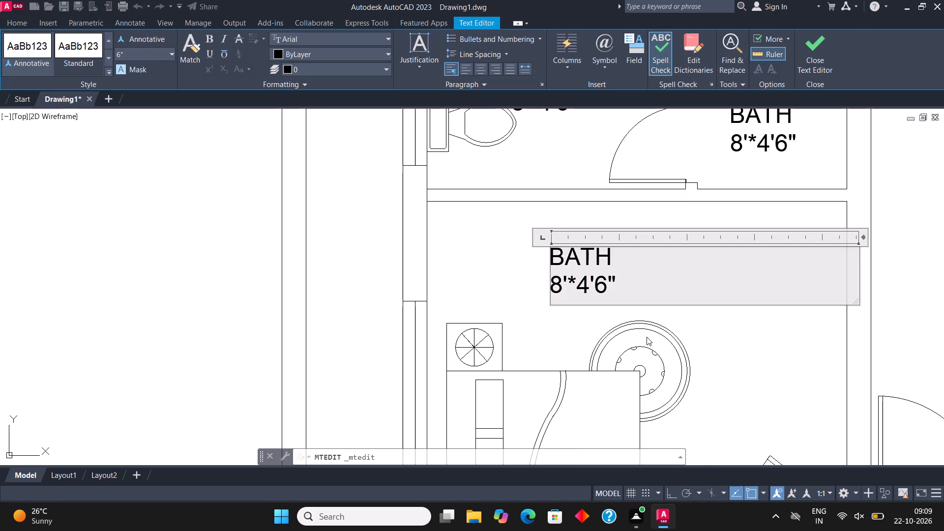
{"action": "key", "text": "BackSpace"}
{"action": "key", "text": "BackSpace"}
{"action": "key", "text": "BackSpace"}
{"action": "key", "text": "BackSpace"}
{"action": "key", "text": "BackSpace"}
{"action": "key", "text": "BackSpace"}
{"action": "key", "text": "BackSpace"}
{"action": "key", "text": "BackSpace"}
{"action": "key", "text": "BackSpace"}
{"action": "key", "text": "BackSpace"}
{"action": "key", "text": "BackSpace"}
{"action": "key", "text": "BackSpace"}
{"action": "key", "text": "BackSpace"}
{"action": "key", "text": "BackSpace"}
{"action": "key", "text": "BackSpace"}
{"action": "key", "text": "BackSpace"}
{"action": "key", "text": "BackSpace"}
{"action": "key", "text": "BackSpace"}
{"action": "key", "text": "BackSpace"}
{"action": "key", "text": "BackSpace"}
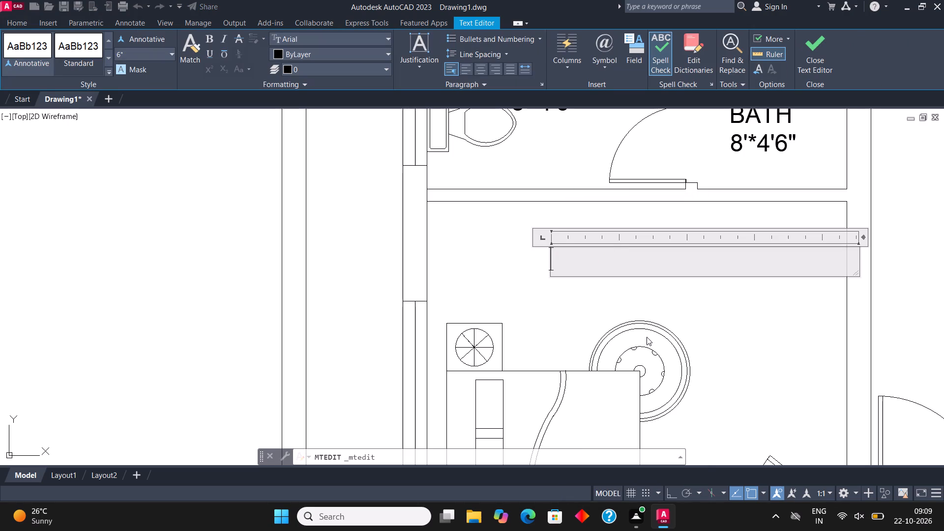
{"action": "type", "text": "BEDROOM"}
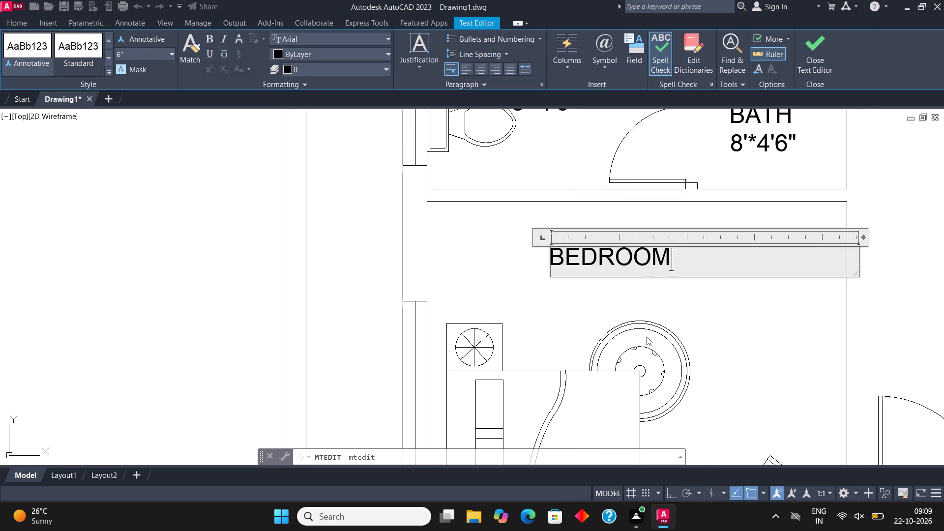
{"action": "key", "text": "Return"}
{"action": "type", "text": "13'"}
{"action": "type", "text": "*12'6\""}
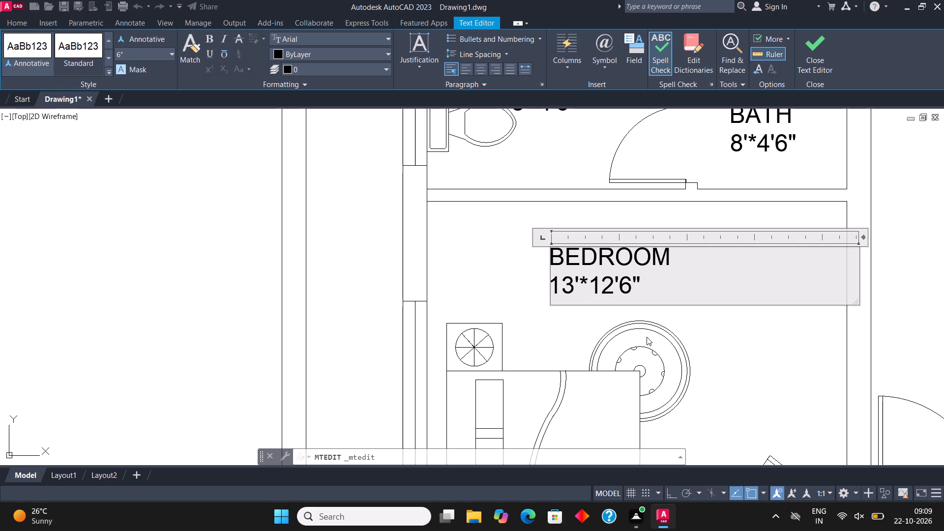
{"action": "left_click", "coordinate": [814, 45]}
Replace the BATH label below the hatched wardrobe beside the 8'*4'6" bath with "DRESS" and, on a second line, "4'7.5"*4'6"".
{"action": "scroll", "coordinate": [582, 309], "scroll_direction": "down", "scroll_amount": 2}
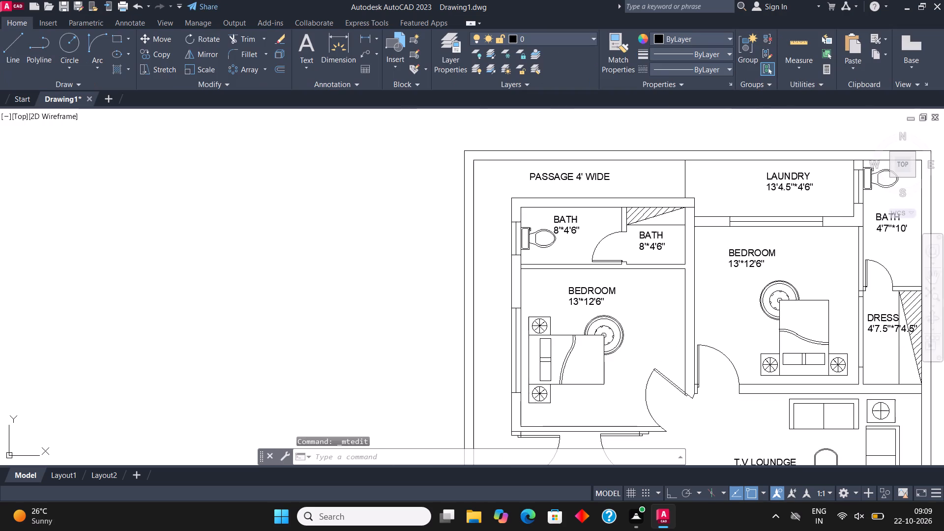
{"action": "middle_click_drag", "start_coordinate": [589, 281], "coordinate": [537, 283]}
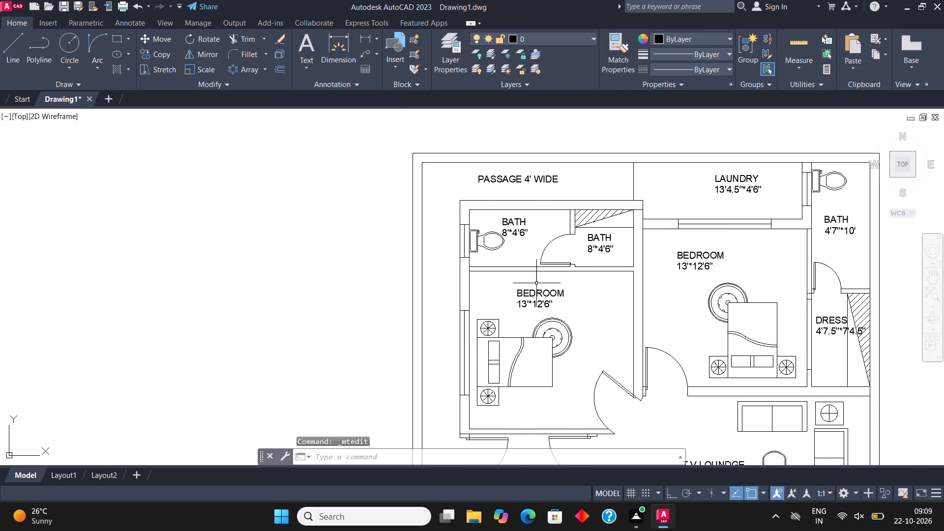
{"action": "scroll", "coordinate": [607, 241], "scroll_direction": "up", "scroll_amount": 3}
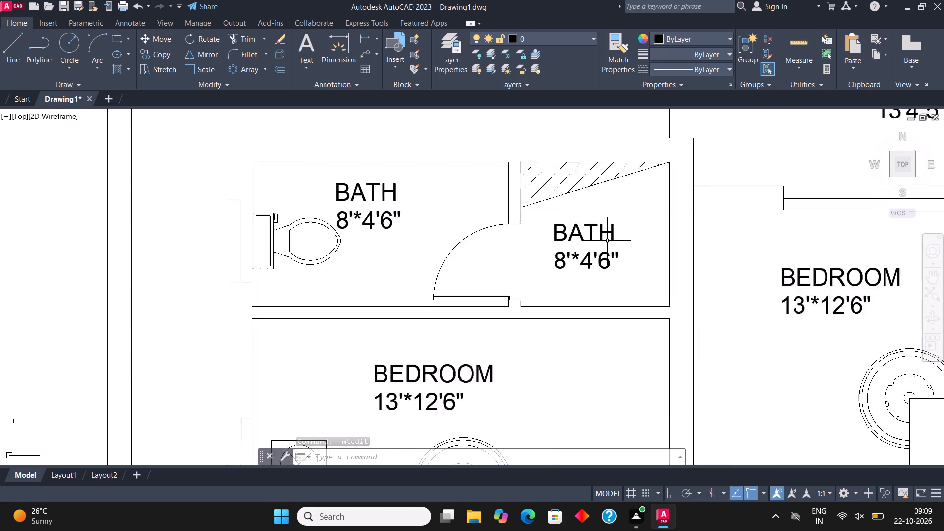
{"action": "left_click", "coordinate": [595, 230]}
{"action": "right_click", "coordinate": [595, 230]}
{"action": "left_click", "coordinate": [642, 186]}
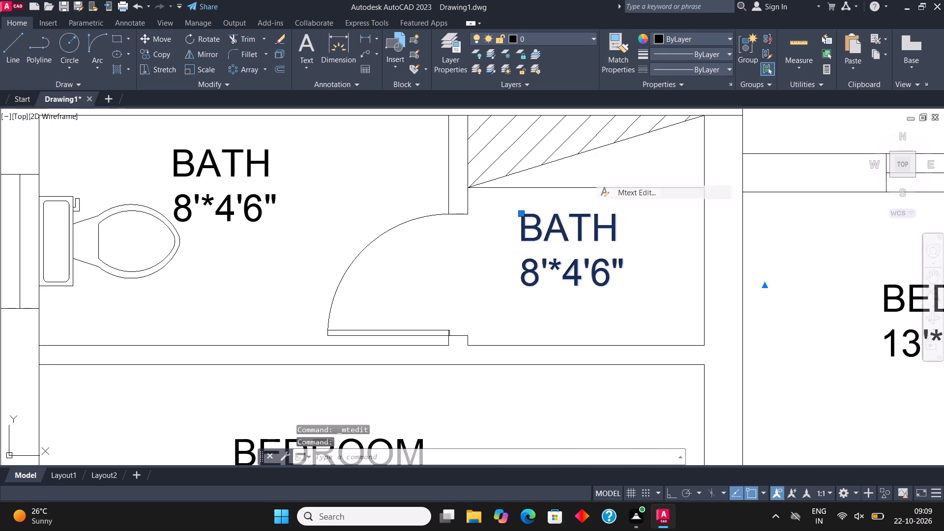
{"action": "left_click", "coordinate": [639, 276]}
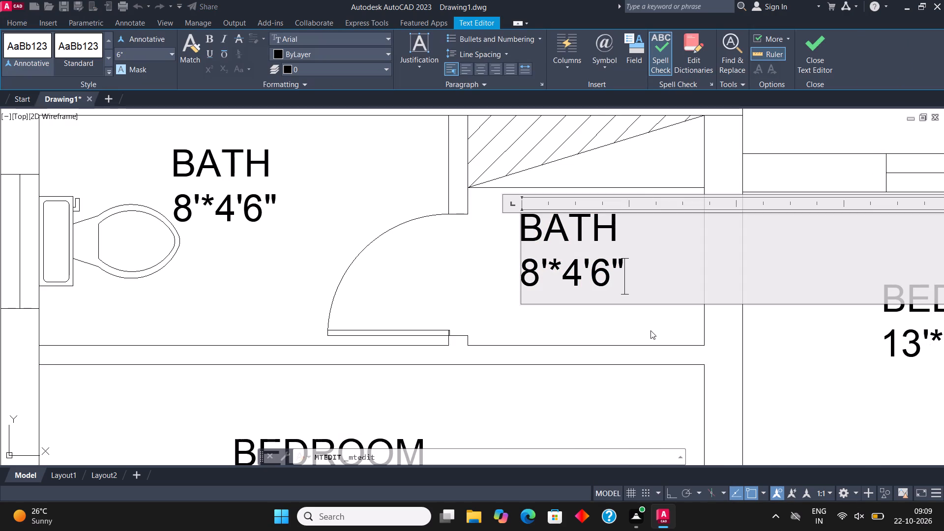
{"action": "key", "text": "BackSpace"}
{"action": "key", "text": "BackSpace"}
{"action": "key", "text": "BackSpace"}
{"action": "key", "text": "BackSpace"}
{"action": "key", "text": "BackSpace"}
{"action": "key", "text": "BackSpace"}
{"action": "key", "text": "BackSpace"}
{"action": "key", "text": "BackSpace"}
{"action": "key", "text": "BackSpace"}
{"action": "key", "text": "BackSpace"}
{"action": "key", "text": "BackSpace"}
{"action": "key", "text": "BackSpace"}
{"action": "key", "text": "BackSpace"}
{"action": "key", "text": "BackSpace"}
{"action": "key", "text": "BackSpace"}
{"action": "key", "text": "BackSpace"}
{"action": "key", "text": "BackSpace"}
{"action": "key", "text": "BackSpace"}
{"action": "key", "text": "BackSpace"}
{"action": "key", "text": "BackSpace"}
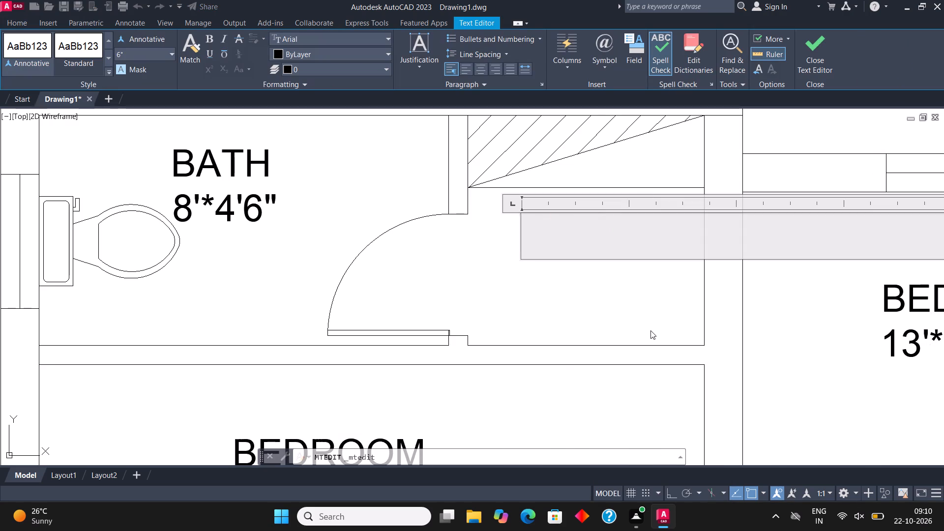
{"action": "type", "text": "DRESS"}
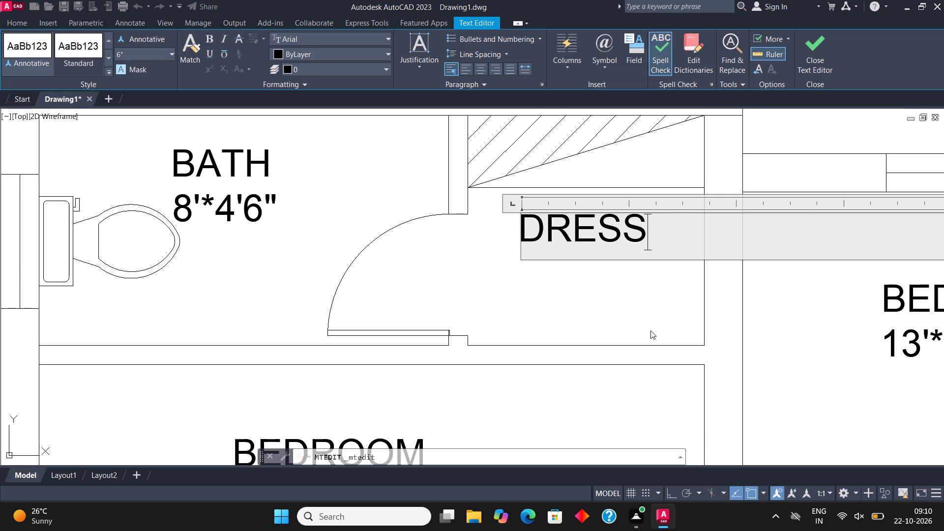
{"action": "key", "text": "Return"}
{"action": "type", "text": "4'7.5\""}
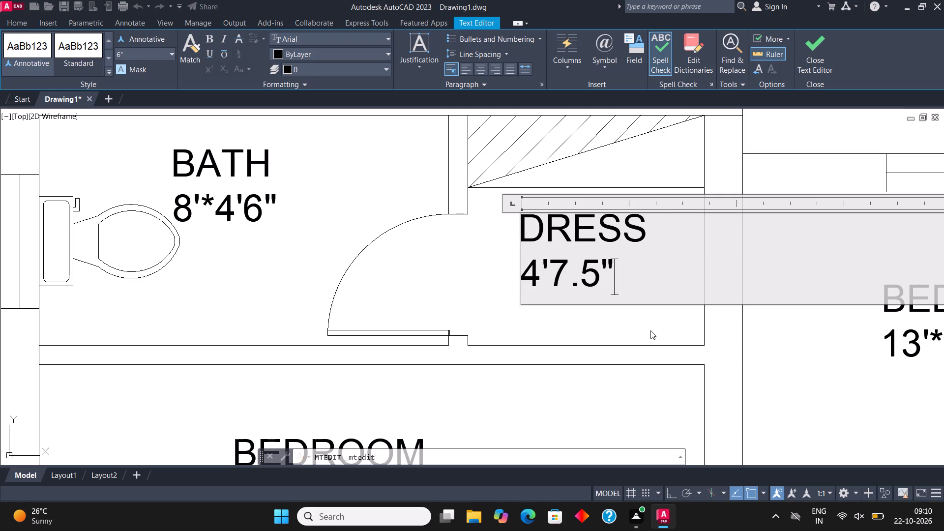
{"action": "type", "text": "*4'"}
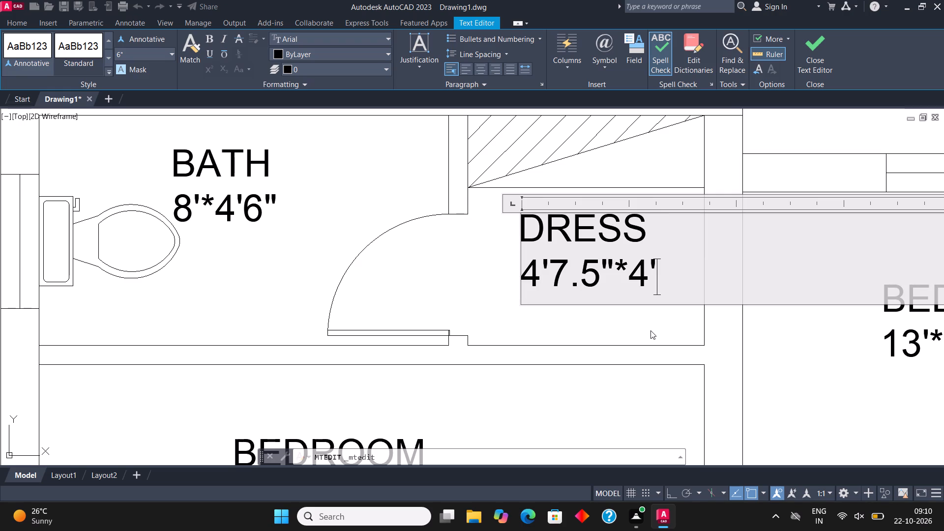
{"action": "type", "text": "6\""}
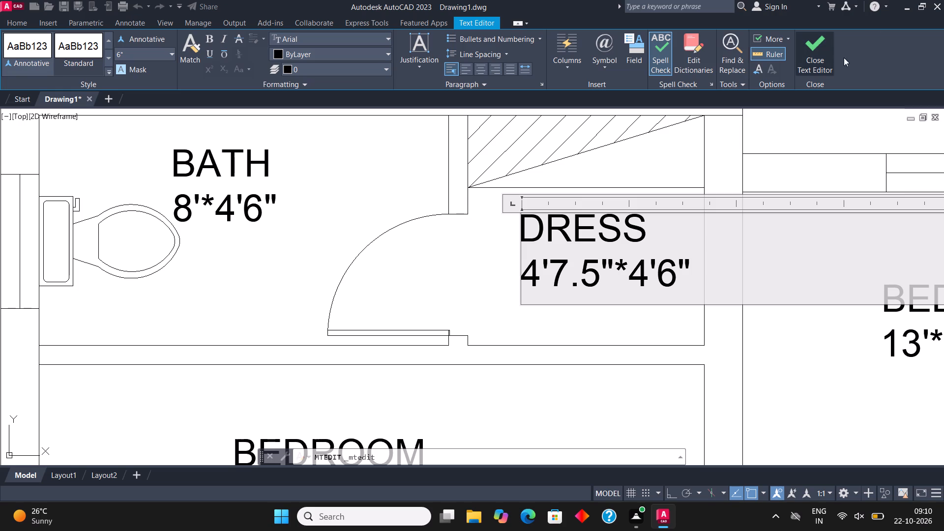
{"action": "left_click", "coordinate": [810, 49]}
Review the labels across the whole floor plan, from the bedrooms down to the car porch, gates and lawn.
{"action": "scroll", "coordinate": [499, 230], "scroll_direction": "down", "scroll_amount": 3}
{"action": "middle_click_drag", "start_coordinate": [548, 241], "coordinate": [534, 237]}
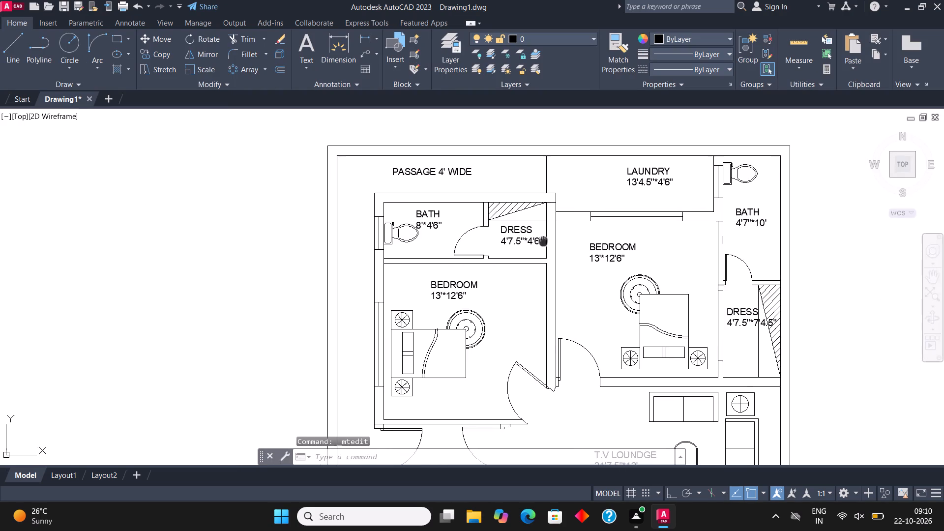
{"action": "middle_click_drag", "start_coordinate": [534, 237], "coordinate": [515, 227]}
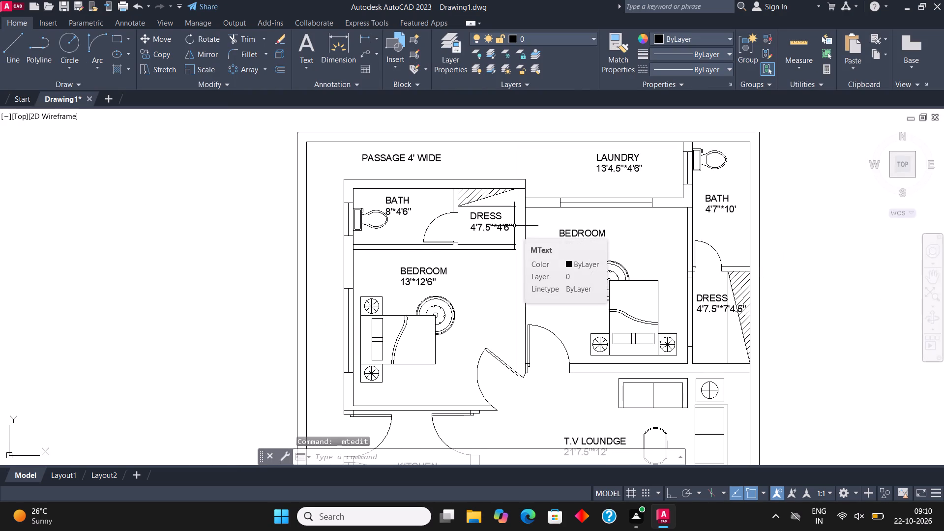
{"action": "middle_click_drag", "start_coordinate": [672, 346], "coordinate": [615, 85]}
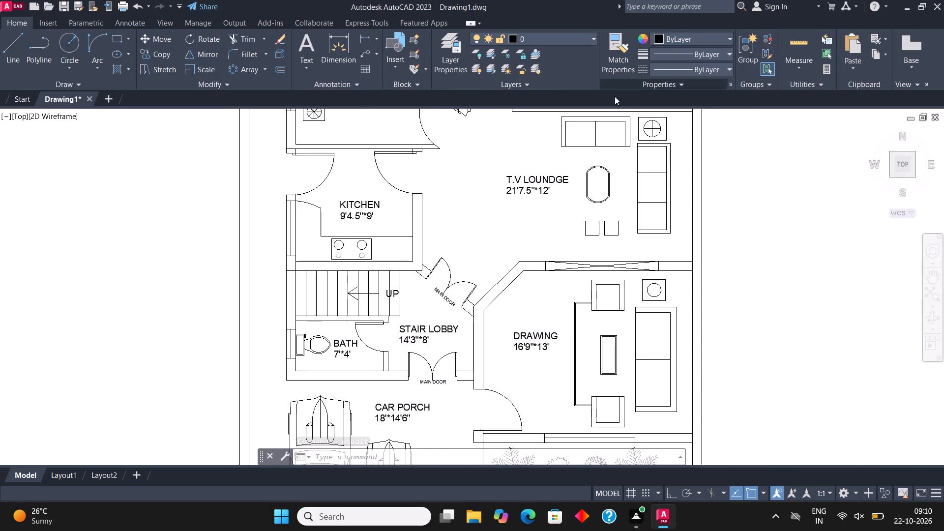
{"action": "middle_click_drag", "start_coordinate": [569, 346], "coordinate": [571, 175]}
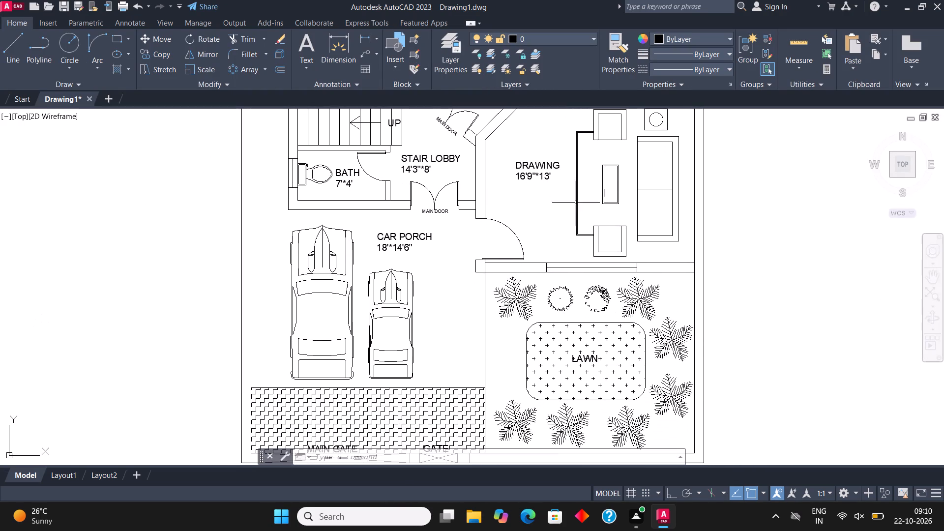
{"action": "middle_click_drag", "start_coordinate": [588, 286], "coordinate": [652, 274]}
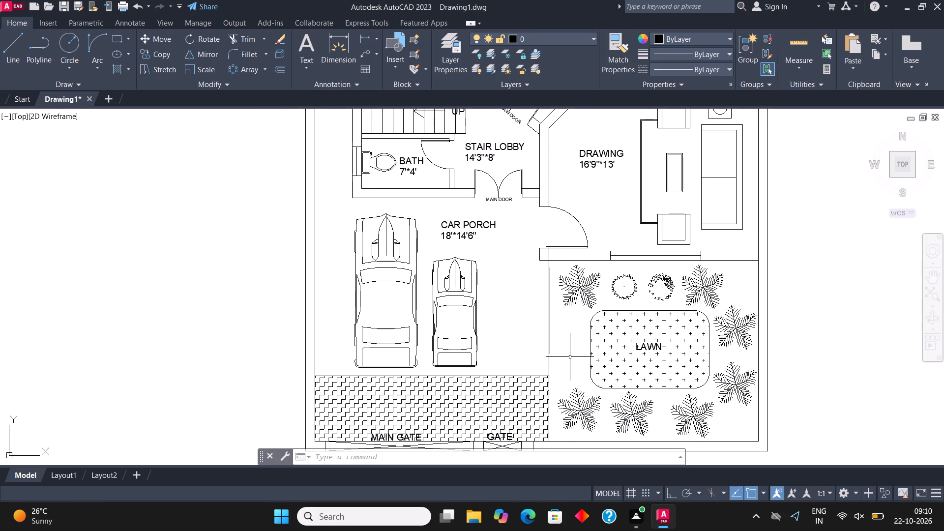
{"action": "scroll", "coordinate": [527, 422], "scroll_direction": "down", "scroll_amount": 4}
{"action": "scroll", "coordinate": [510, 322], "scroll_direction": "up", "scroll_amount": 2}
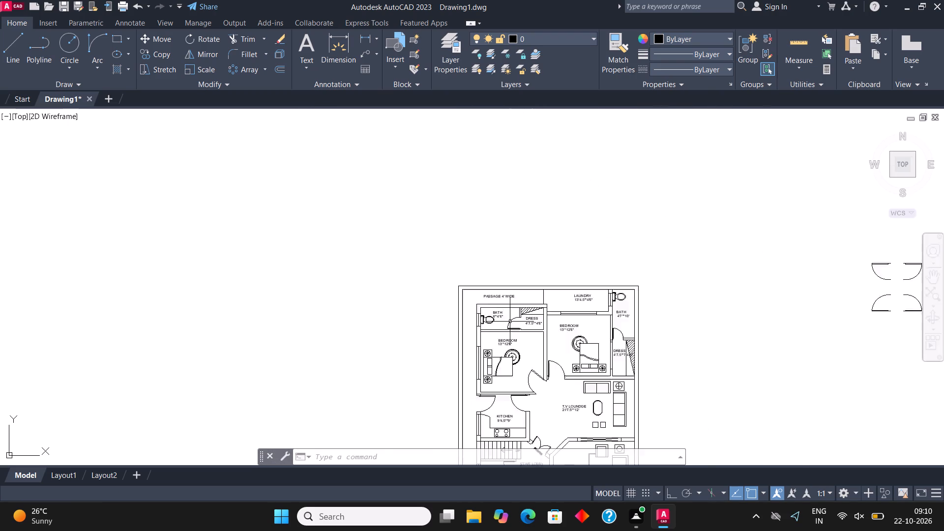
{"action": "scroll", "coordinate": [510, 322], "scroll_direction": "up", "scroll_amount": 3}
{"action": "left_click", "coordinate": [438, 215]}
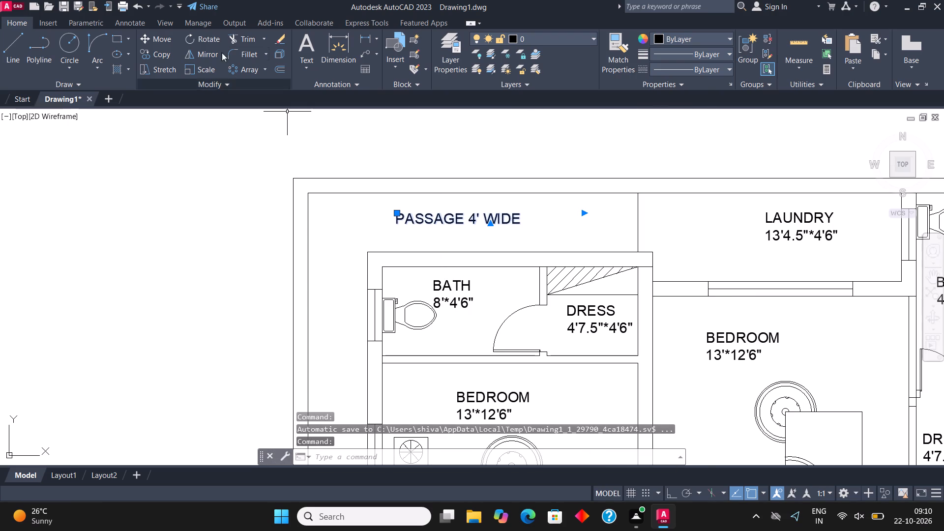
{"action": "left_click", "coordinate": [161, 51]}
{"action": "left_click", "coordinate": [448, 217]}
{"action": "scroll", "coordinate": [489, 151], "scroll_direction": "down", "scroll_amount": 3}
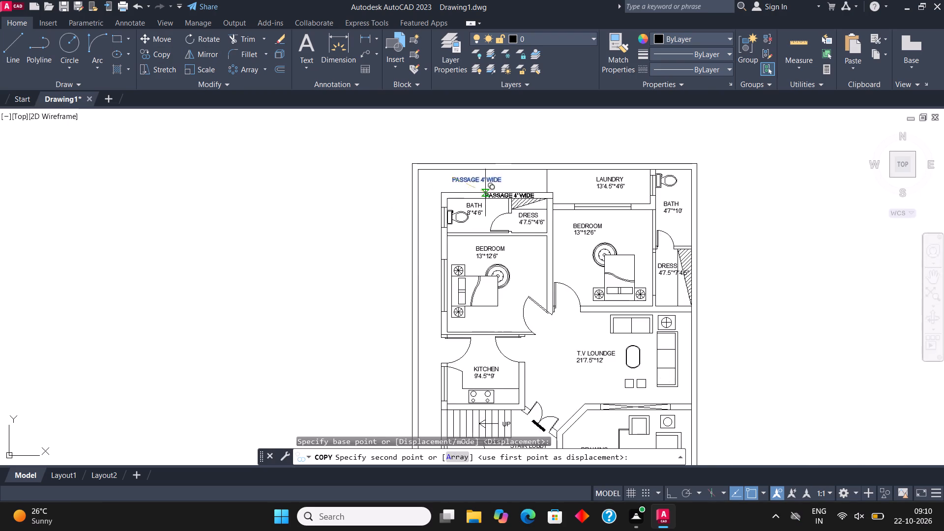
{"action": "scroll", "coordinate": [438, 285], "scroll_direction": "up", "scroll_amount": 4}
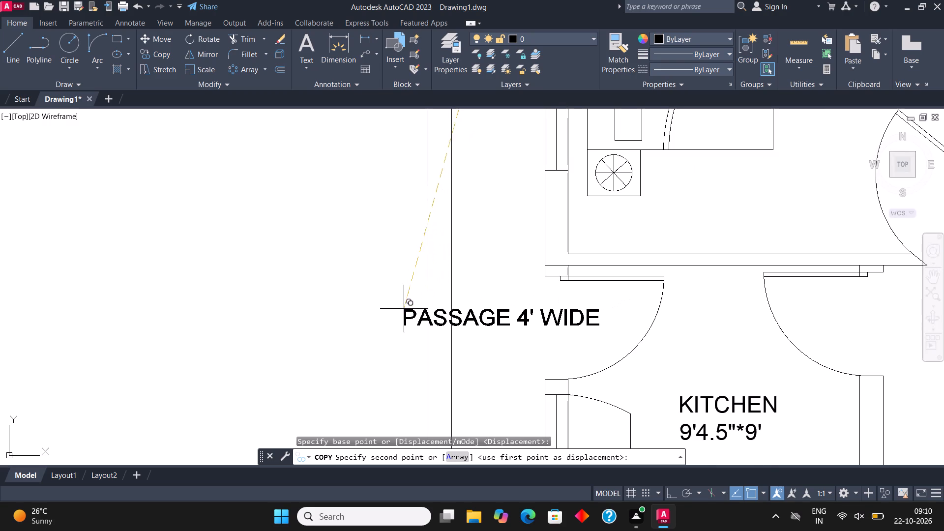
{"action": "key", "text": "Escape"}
Change the passage label above the bath and dress to read "PASSAGE 3' WIDE".
{"action": "scroll", "coordinate": [414, 346], "scroll_direction": "down", "scroll_amount": 4}
{"action": "scroll", "coordinate": [457, 245], "scroll_direction": "up", "scroll_amount": 4}
{"action": "left_click", "coordinate": [459, 213]}
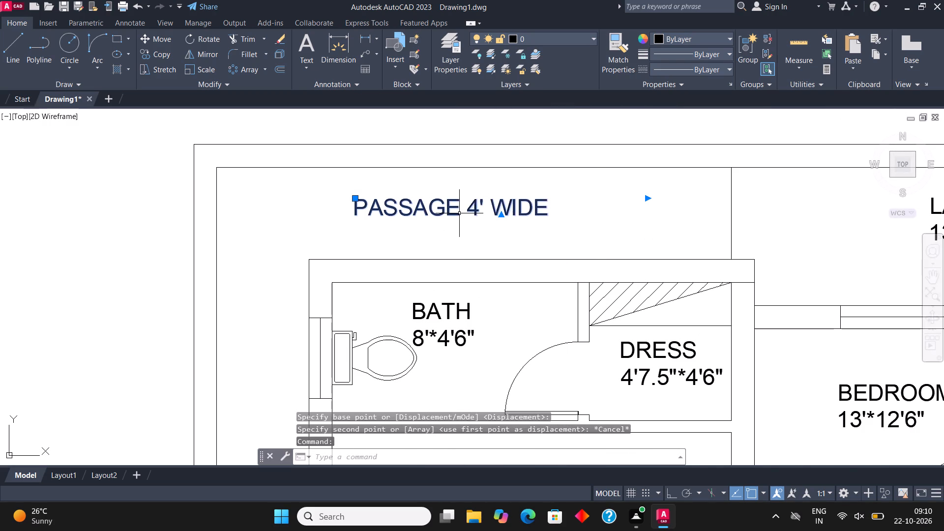
{"action": "right_click", "coordinate": [459, 213]}
{"action": "left_click", "coordinate": [502, 192]}
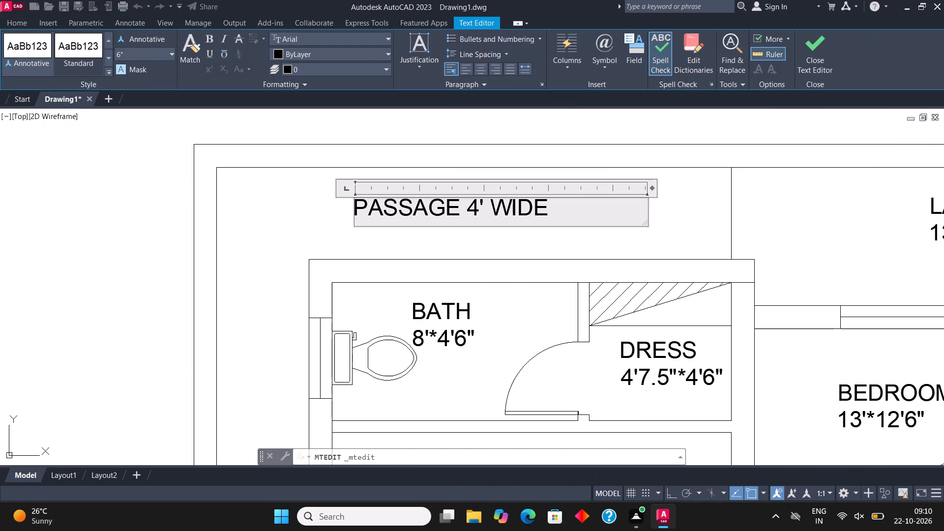
{"action": "left_click", "coordinate": [480, 209]}
{"action": "key", "text": "BackSpace"}
{"action": "key", "text": "3"}
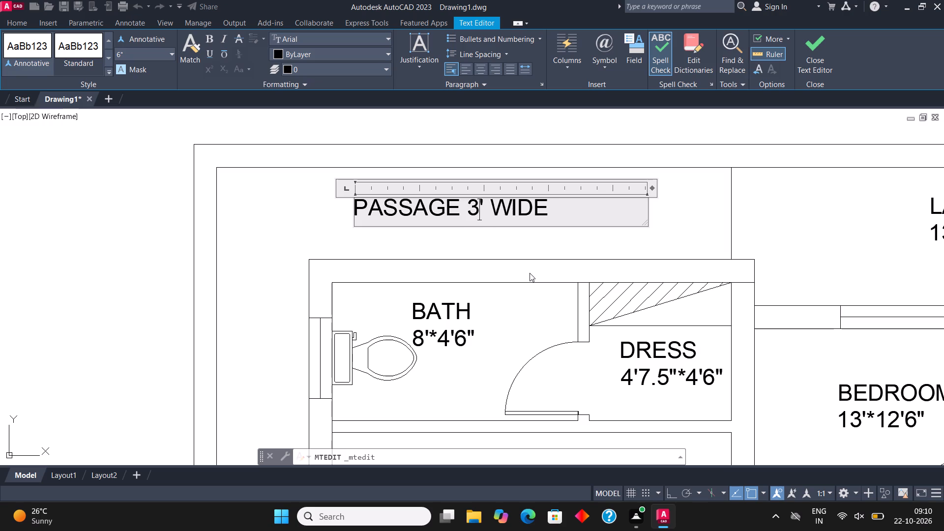
{"action": "left_click", "coordinate": [843, 41]}
{"action": "left_click", "coordinate": [811, 54]}
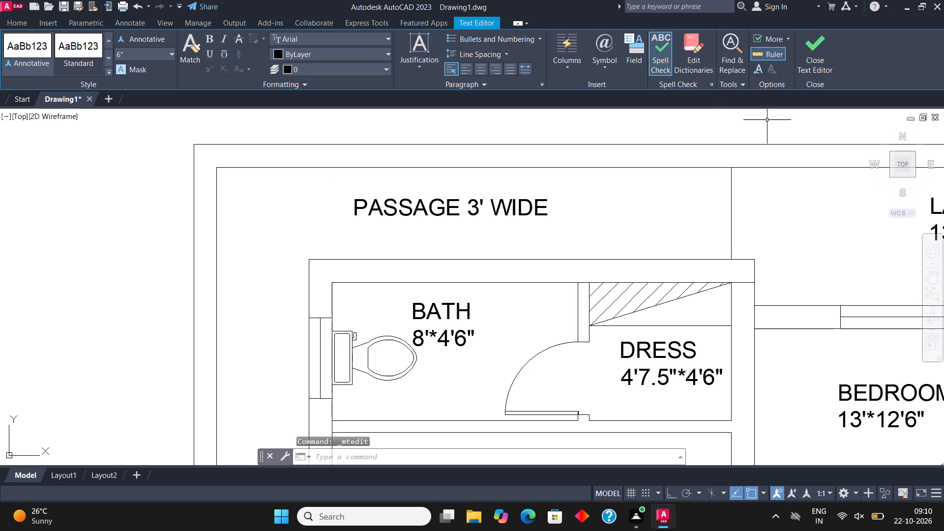
Copy the "PASSAGE 3' WIDE" label to beside the outer wall of the bedroom above the kitchen.
{"action": "left_click", "coordinate": [462, 220]}
{"action": "left_click", "coordinate": [426, 196]}
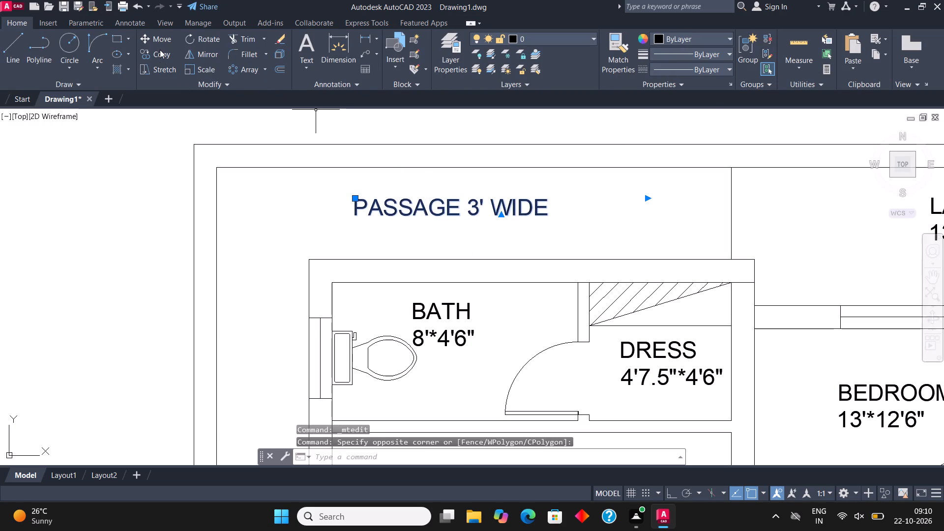
{"action": "left_click", "coordinate": [160, 50]}
{"action": "left_click", "coordinate": [434, 210]}
{"action": "scroll", "coordinate": [609, 161], "scroll_direction": "down", "scroll_amount": 5}
{"action": "scroll", "coordinate": [560, 265], "scroll_direction": "up", "scroll_amount": 2}
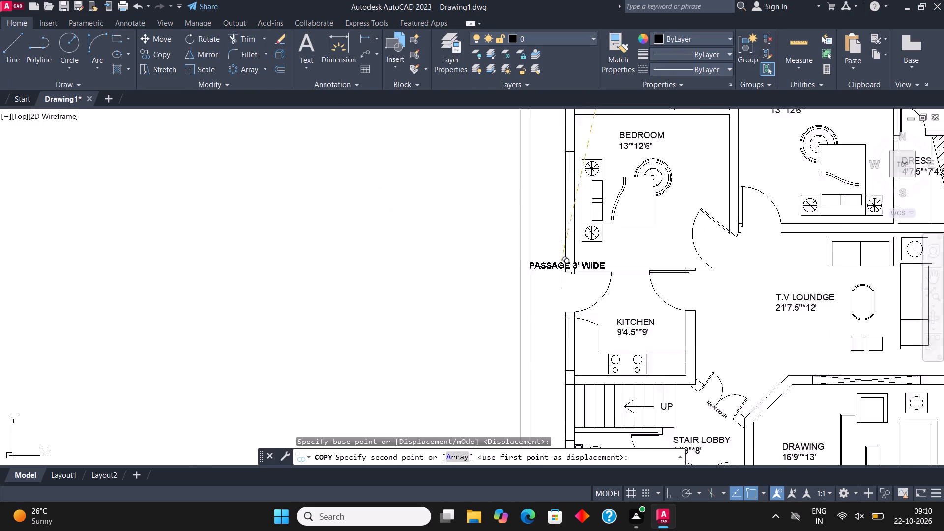
{"action": "scroll", "coordinate": [560, 267], "scroll_direction": "up", "scroll_amount": 1}
{"action": "left_click", "coordinate": [495, 206]}
{"action": "key", "text": "Escape"}
Rotate the copied "PASSAGE 3' WIDE" label 90 degrees so it reads vertically upward, with ortho on.
{"action": "left_click", "coordinate": [471, 206]}
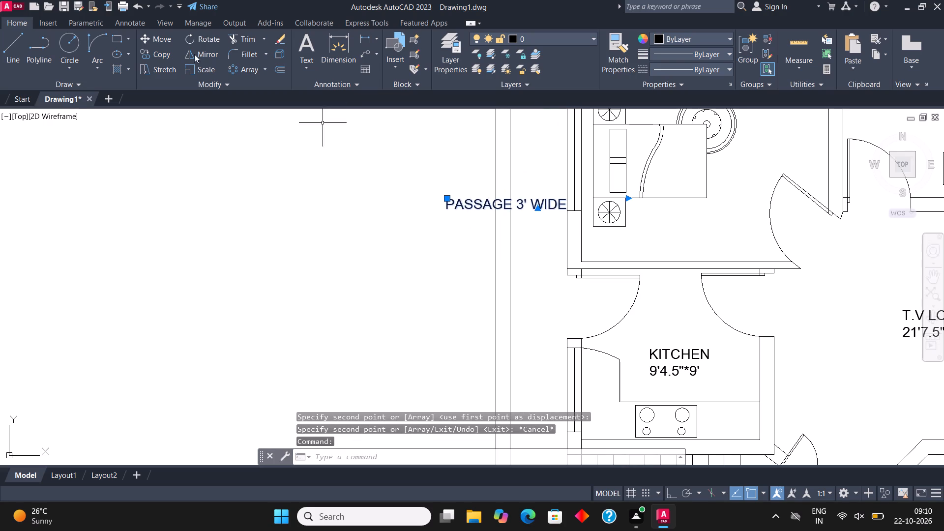
{"action": "left_click", "coordinate": [198, 36]}
{"action": "left_click", "coordinate": [533, 212]}
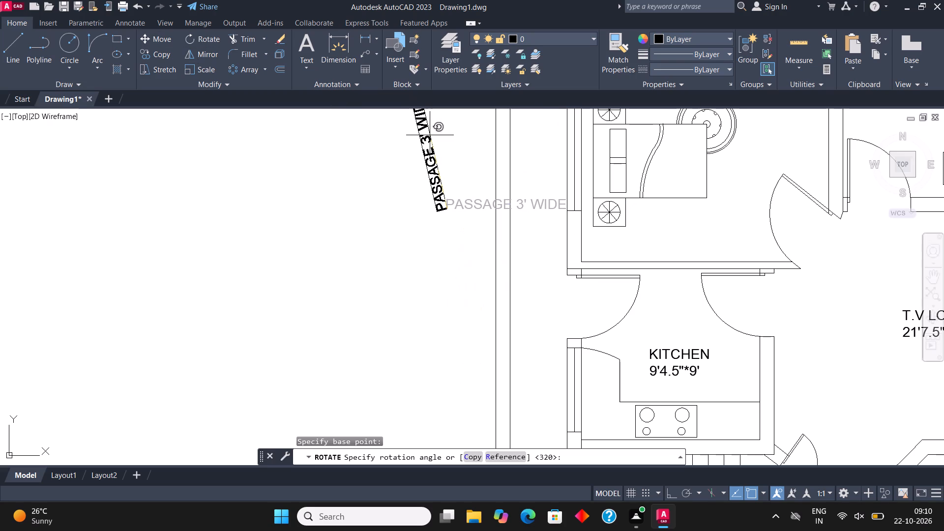
{"action": "key", "text": "F8"}
{"action": "left_click", "coordinate": [433, 140]}
Move the vertical "PASSAGE 3' WIDE" label into the side passage between the boundary wall and the bedroom.
{"action": "middle_click_drag", "start_coordinate": [433, 157], "coordinate": [434, 238]}
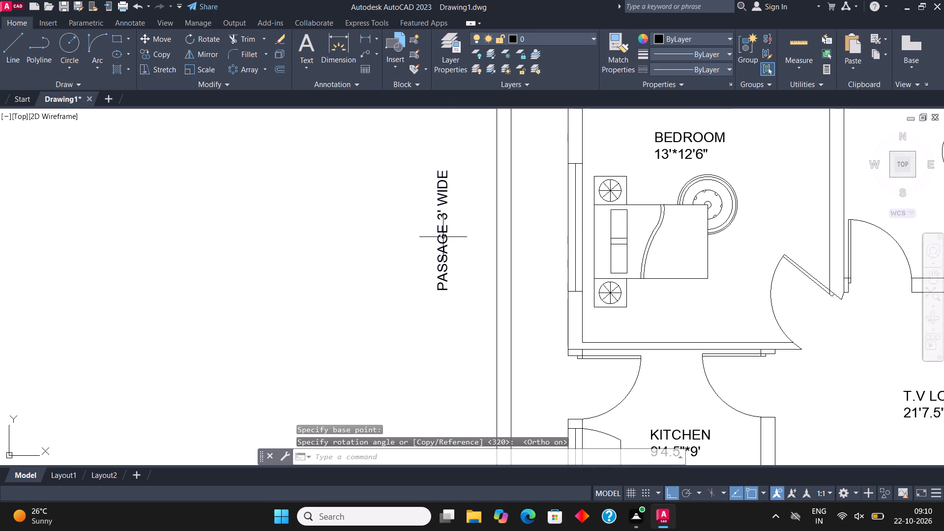
{"action": "left_click", "coordinate": [443, 237]}
{"action": "left_click", "coordinate": [164, 42]}
{"action": "left_click", "coordinate": [443, 242]}
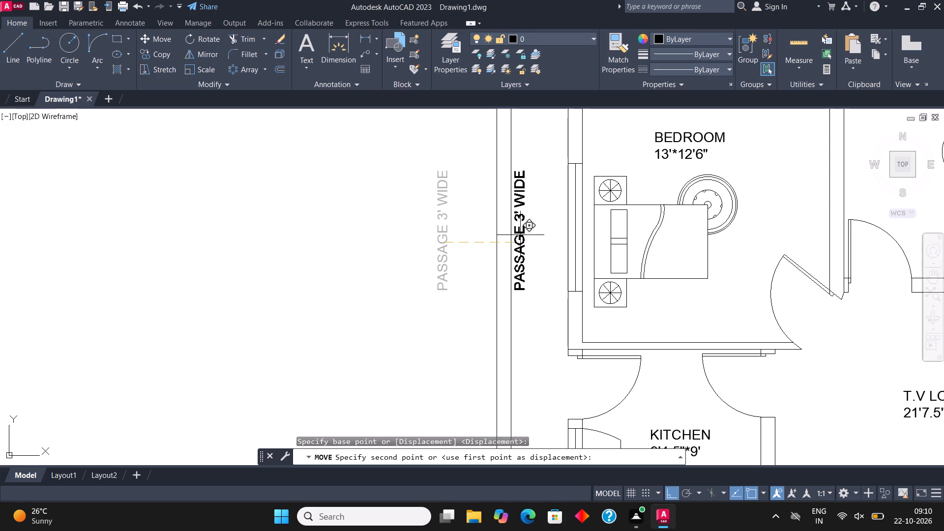
{"action": "left_click", "coordinate": [539, 220]}
Copy the BEDROOM label from the room above the kitchen horizontally to the blank area outside the boundary wall.
{"action": "scroll", "coordinate": [489, 255], "scroll_direction": "down", "scroll_amount": 2}
{"action": "middle_click_drag", "start_coordinate": [568, 243], "coordinate": [453, 241]}
{"action": "scroll", "coordinate": [567, 243], "scroll_direction": "down", "scroll_amount": 1}
{"action": "scroll", "coordinate": [453, 241], "scroll_direction": "up", "scroll_amount": 1}
{"action": "middle_click_drag", "start_coordinate": [492, 294], "coordinate": [502, 321]}
{"action": "left_click", "coordinate": [452, 236]}
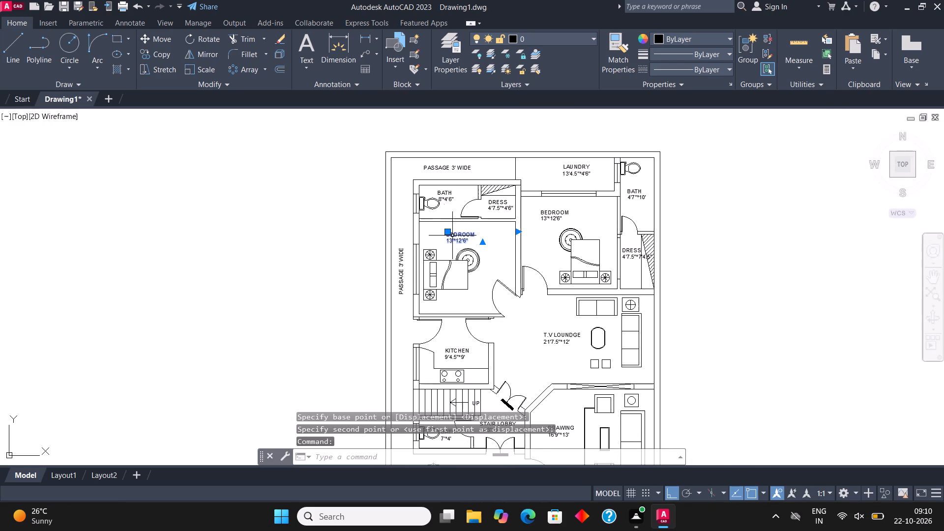
{"action": "left_click", "coordinate": [158, 51]}
{"action": "left_click", "coordinate": [475, 233]}
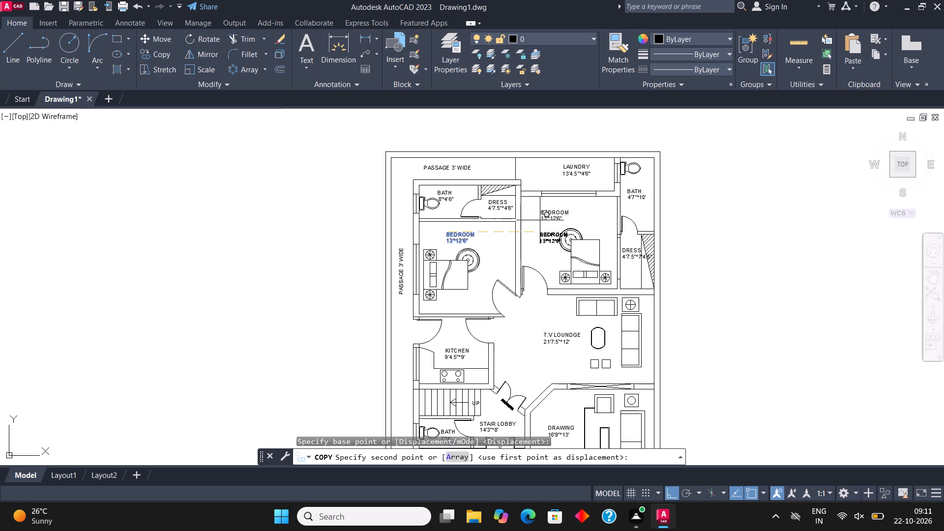
{"action": "scroll", "coordinate": [608, 220], "scroll_direction": "down", "scroll_amount": 1}
{"action": "scroll", "coordinate": [428, 239], "scroll_direction": "up", "scroll_amount": 3}
{"action": "left_click", "coordinate": [451, 226]}
{"action": "key", "text": "Escape"}
Replace the text of the BEDROOM label copy outside the plan with "D".
{"action": "scroll", "coordinate": [481, 203], "scroll_direction": "up", "scroll_amount": 2}
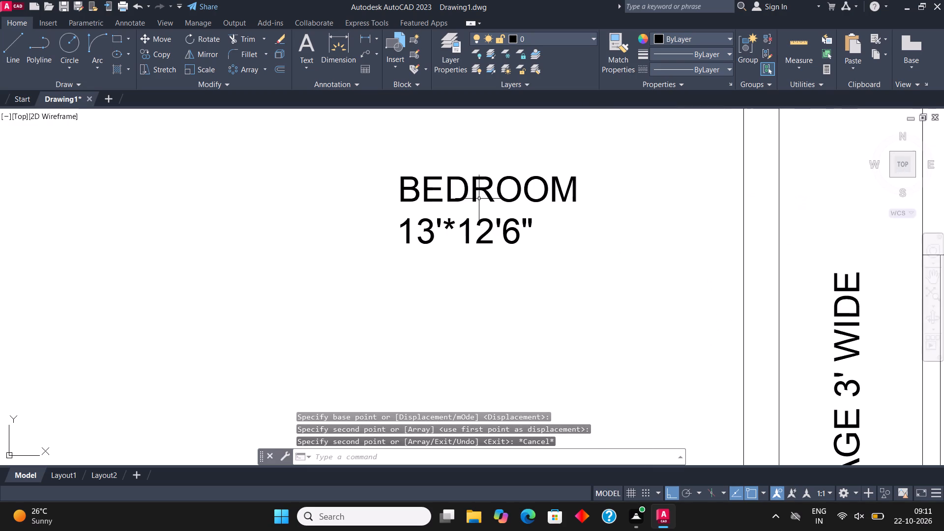
{"action": "left_click", "coordinate": [477, 195]}
{"action": "right_click", "coordinate": [476, 195]}
{"action": "left_click", "coordinate": [529, 194]}
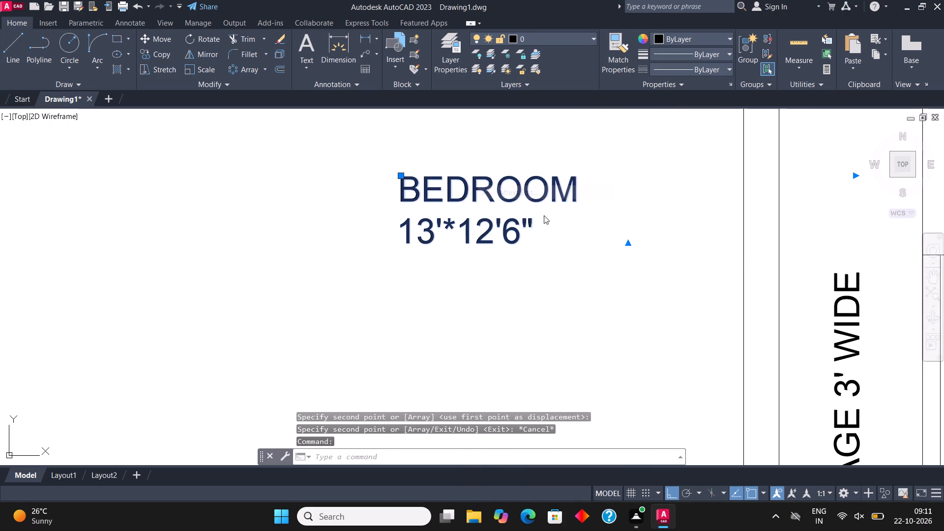
{"action": "left_click", "coordinate": [541, 236]}
{"action": "key", "text": "BackSpace"}
{"action": "key", "text": "BackSpace"}
{"action": "key", "text": "BackSpace"}
{"action": "key", "text": "BackSpace"}
{"action": "key", "text": "BackSpace"}
{"action": "key", "text": "BackSpace"}
{"action": "key", "text": "BackSpace"}
{"action": "key", "text": "BackSpace"}
{"action": "key", "text": "BackSpace"}
{"action": "key", "text": "BackSpace"}
{"action": "key", "text": "BackSpace"}
{"action": "key", "text": "BackSpace"}
{"action": "key", "text": "BackSpace"}
{"action": "key", "text": "BackSpace"}
{"action": "key", "text": "BackSpace"}
{"action": "key", "text": "BackSpace"}
{"action": "key", "text": "BackSpace"}
{"action": "key", "text": "BackSpace"}
{"action": "key", "text": "BackSpace"}
{"action": "key", "text": "BackSpace"}
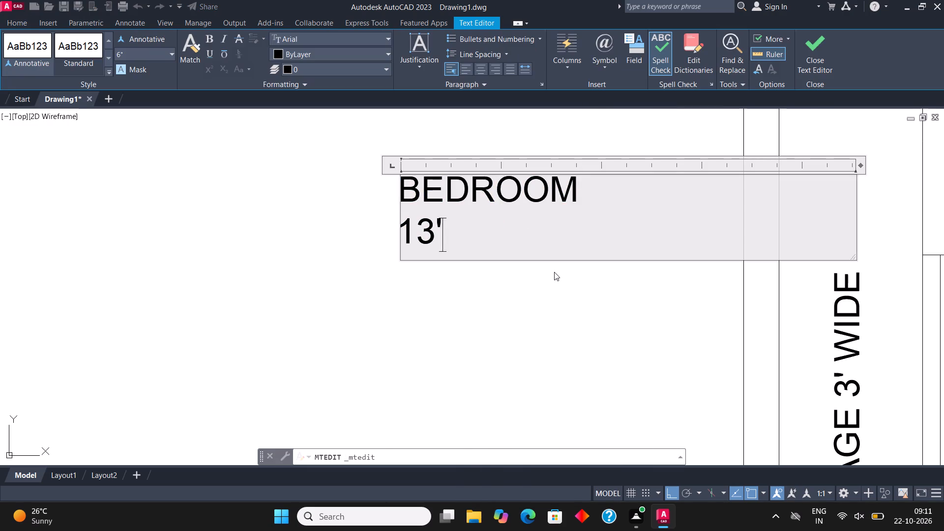
{"action": "key", "text": "d"}
{"action": "left_click", "coordinate": [823, 40]}
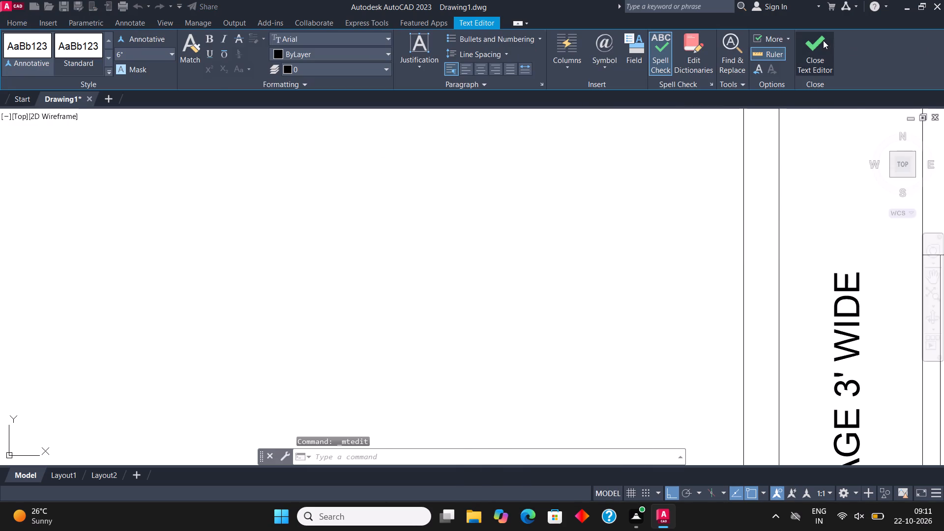
Copy the D label twice in a horizontal row beside the original, outside the plan.
{"action": "left_click", "coordinate": [395, 190]}
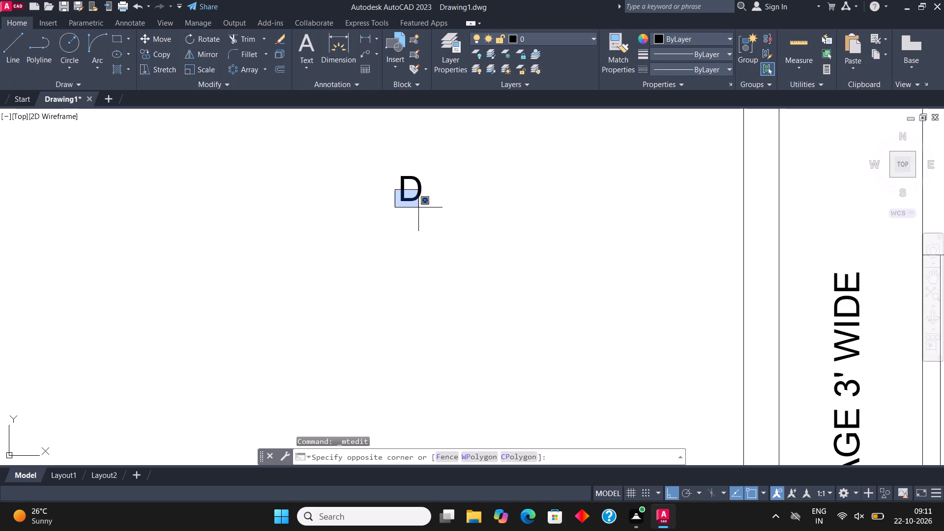
{"action": "left_click", "coordinate": [419, 207]}
{"action": "left_click_drag", "start_coordinate": [424, 222], "coordinate": [421, 215]}
{"action": "left_click", "coordinate": [368, 146]}
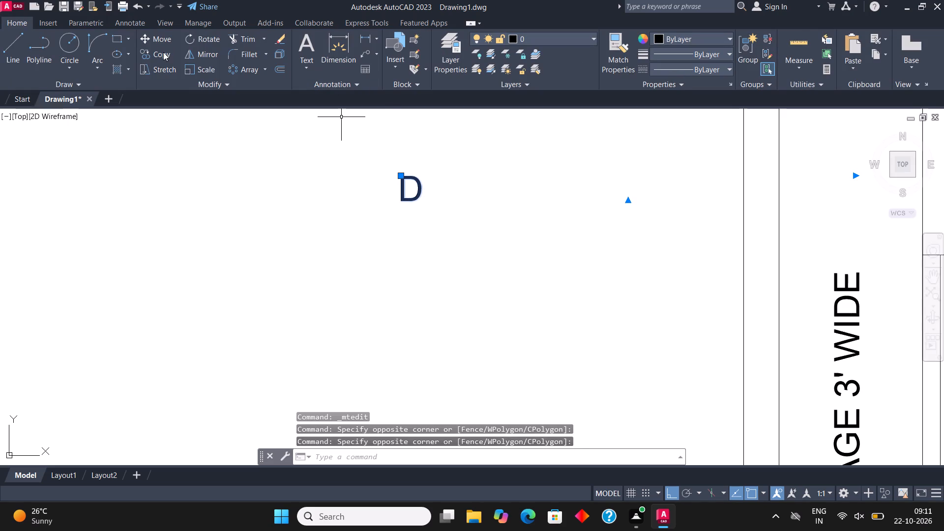
{"action": "left_click", "coordinate": [164, 52]}
{"action": "left_click", "coordinate": [412, 191]}
{"action": "left_click", "coordinate": [513, 186]}
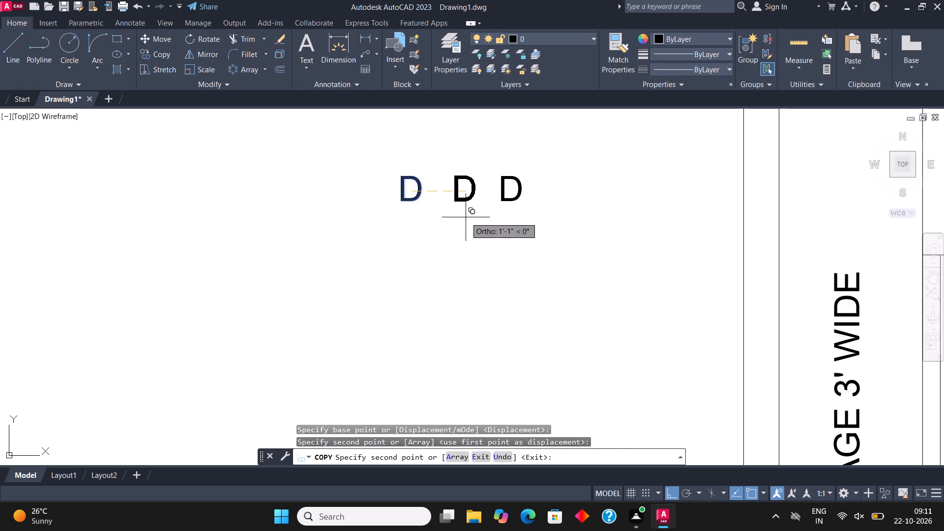
{"action": "left_click", "coordinate": [465, 217]}
{"action": "key", "text": "Escape"}
Change the middle D label in the row outside the plan to "W".
{"action": "left_click", "coordinate": [464, 197]}
{"action": "right_click", "coordinate": [464, 197]}
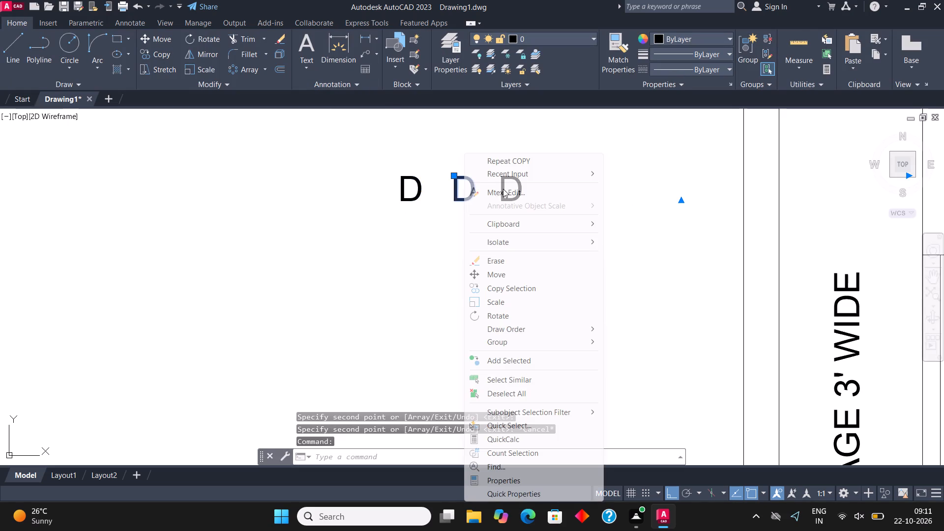
{"action": "left_click", "coordinate": [503, 189]}
{"action": "left_click", "coordinate": [480, 193]}
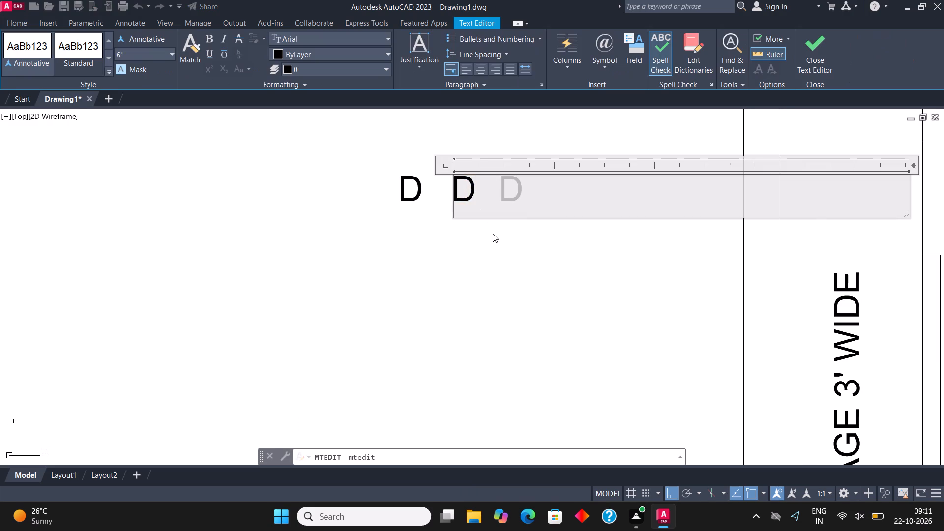
{"action": "key", "text": "BackSpace"}
{"action": "key", "text": "w"}
{"action": "left_click", "coordinate": [819, 47]}
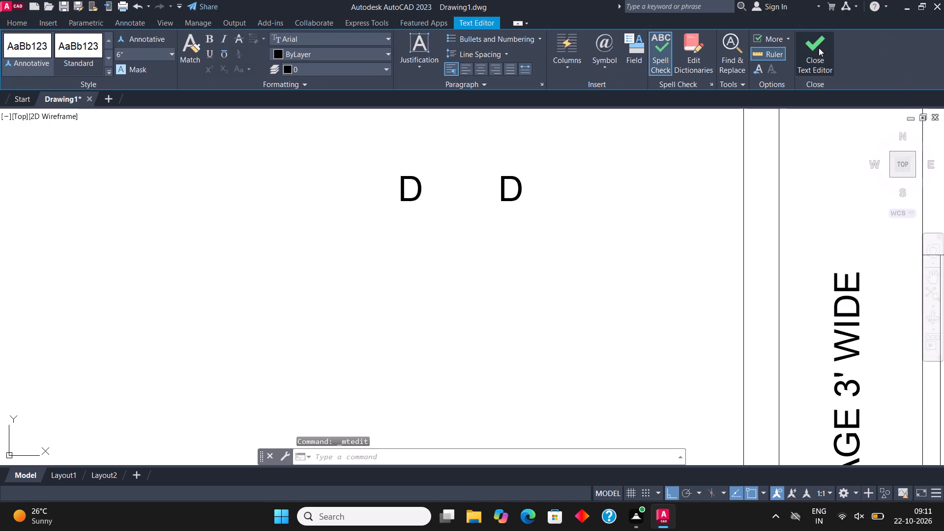
Change the last D label in the row outside the plan to "V".
{"action": "left_click", "coordinate": [519, 186]}
{"action": "right_click", "coordinate": [520, 186]}
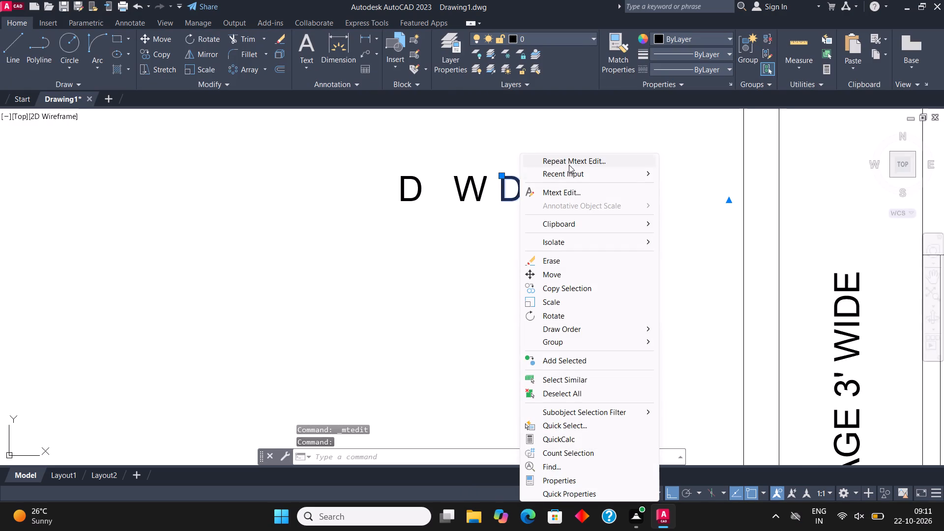
{"action": "left_click", "coordinate": [577, 193]}
{"action": "left_click", "coordinate": [557, 195]}
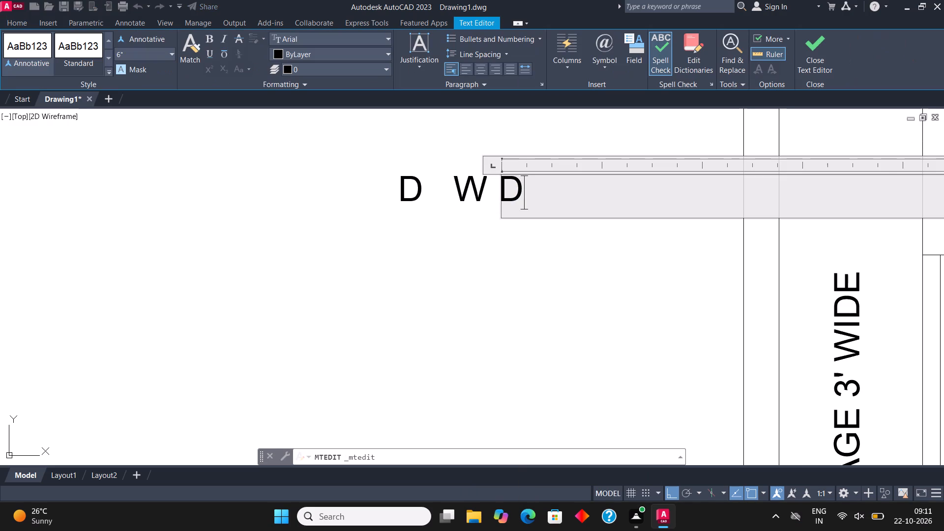
{"action": "key", "text": "BackSpace"}
{"action": "key", "text": "v"}
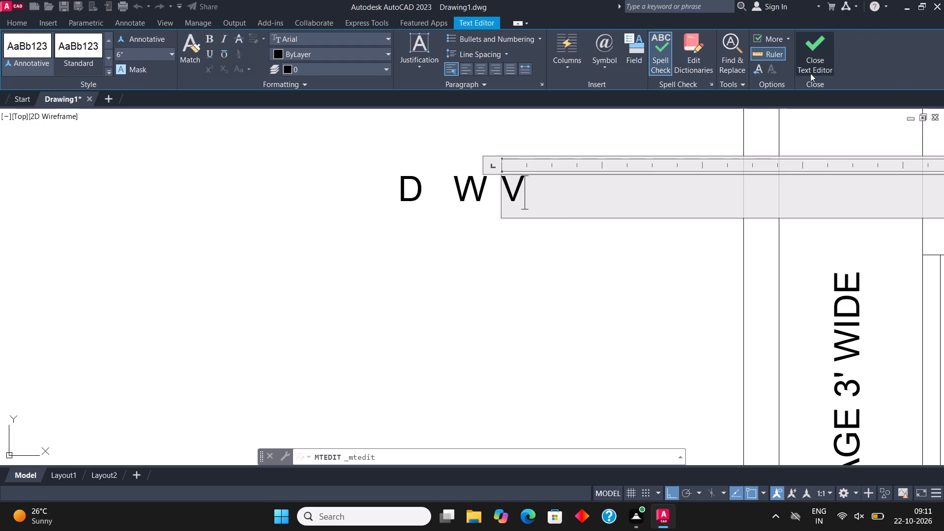
{"action": "left_click", "coordinate": [811, 50]}
Copy the D label, with ortho off, to the doors between both bath and dress pairs and to both bedroom doors.
{"action": "left_click", "coordinate": [423, 190]}
{"action": "left_click", "coordinate": [395, 182]}
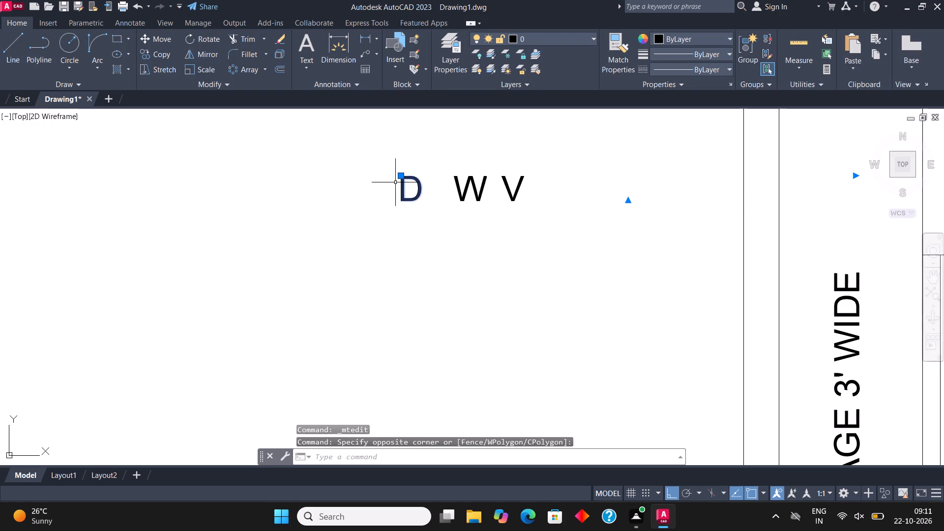
{"action": "left_click", "coordinate": [152, 54]}
{"action": "left_click_drag", "start_coordinate": [408, 195], "coordinate": [402, 195]}
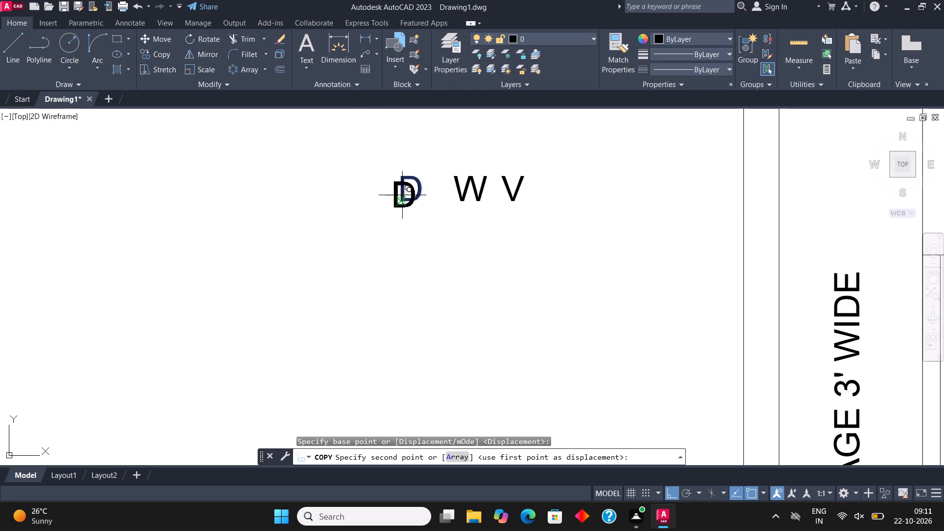
{"action": "scroll", "coordinate": [292, 201], "scroll_direction": "down", "scroll_amount": 2}
{"action": "key", "text": "F8"}
{"action": "scroll", "coordinate": [346, 245], "scroll_direction": "down", "scroll_amount": 1}
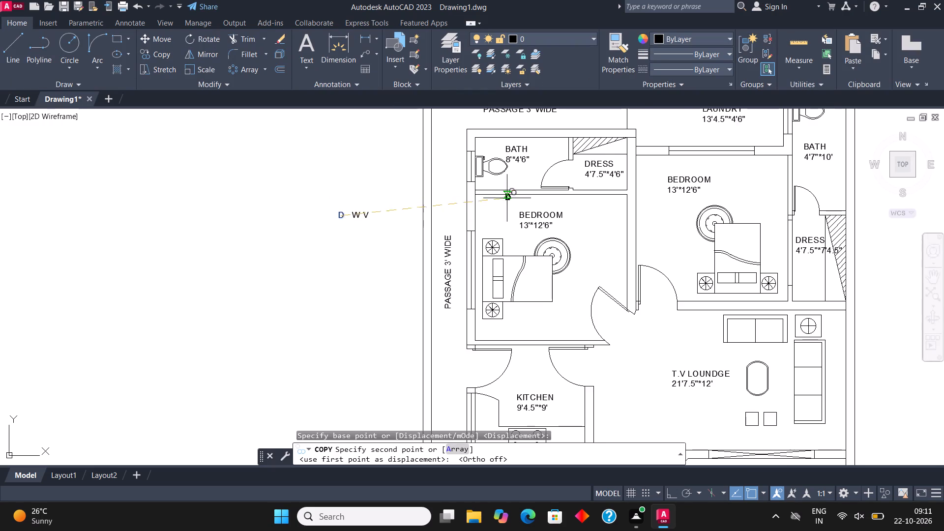
{"action": "scroll", "coordinate": [560, 184], "scroll_direction": "up", "scroll_amount": 1}
{"action": "left_click", "coordinate": [561, 172]}
{"action": "scroll", "coordinate": [473, 191], "scroll_direction": "down", "scroll_amount": 2}
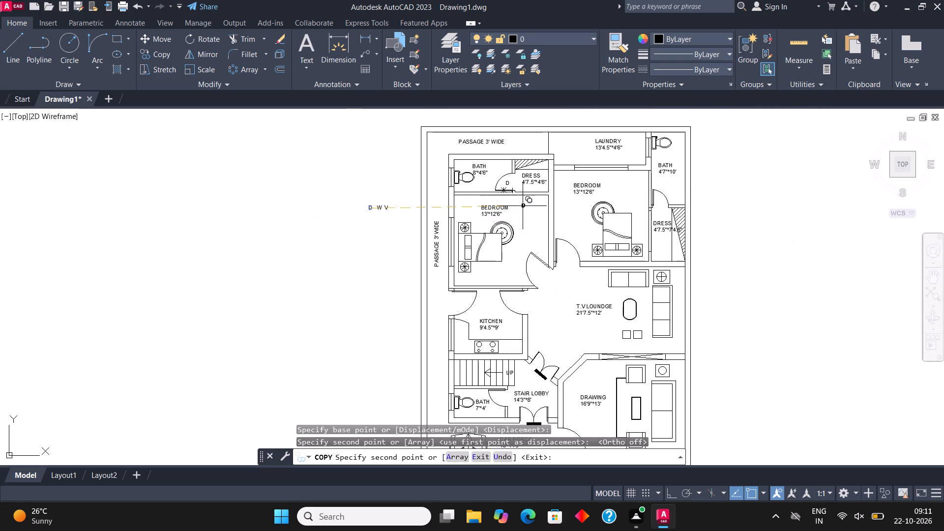
{"action": "middle_click_drag", "start_coordinate": [650, 236], "coordinate": [575, 212]}
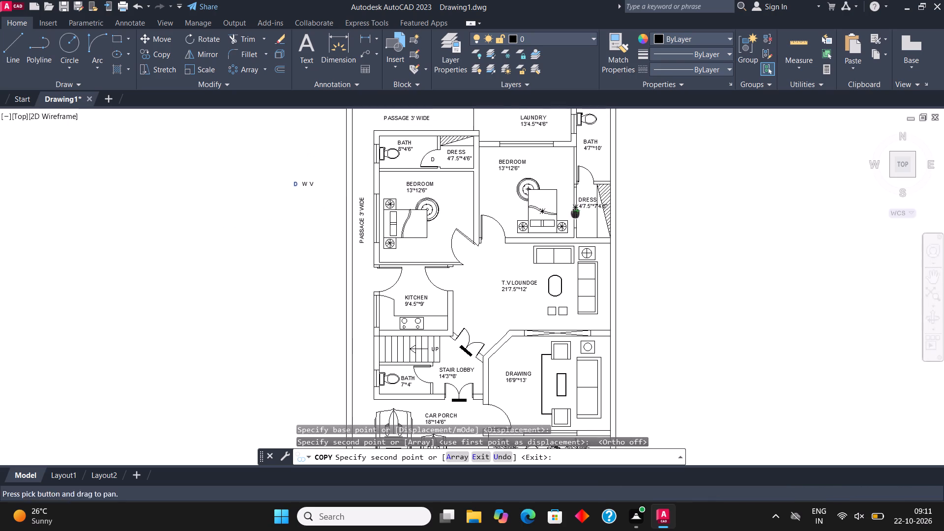
{"action": "scroll", "coordinate": [589, 192], "scroll_direction": "up", "scroll_amount": 3}
{"action": "left_click", "coordinate": [568, 152]}
{"action": "scroll", "coordinate": [576, 181], "scroll_direction": "down", "scroll_amount": 2}
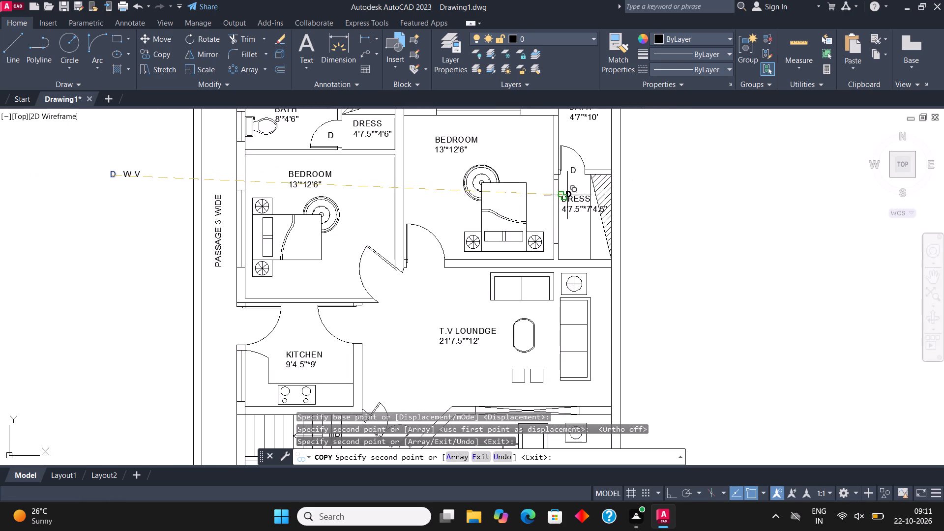
{"action": "scroll", "coordinate": [428, 276], "scroll_direction": "up", "scroll_amount": 1}
{"action": "left_click", "coordinate": [420, 256]}
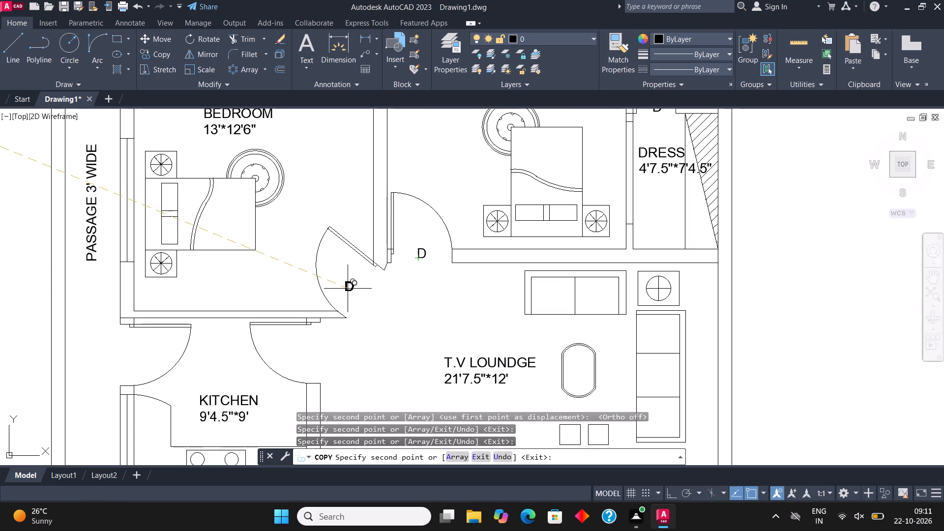
{"action": "left_click", "coordinate": [352, 287]}
Place copies of the D label at the kitchen's two doors, on the lounge side and the side passage.
{"action": "scroll", "coordinate": [414, 252], "scroll_direction": "down", "scroll_amount": 2}
{"action": "middle_click_drag", "start_coordinate": [425, 243], "coordinate": [430, 219]}
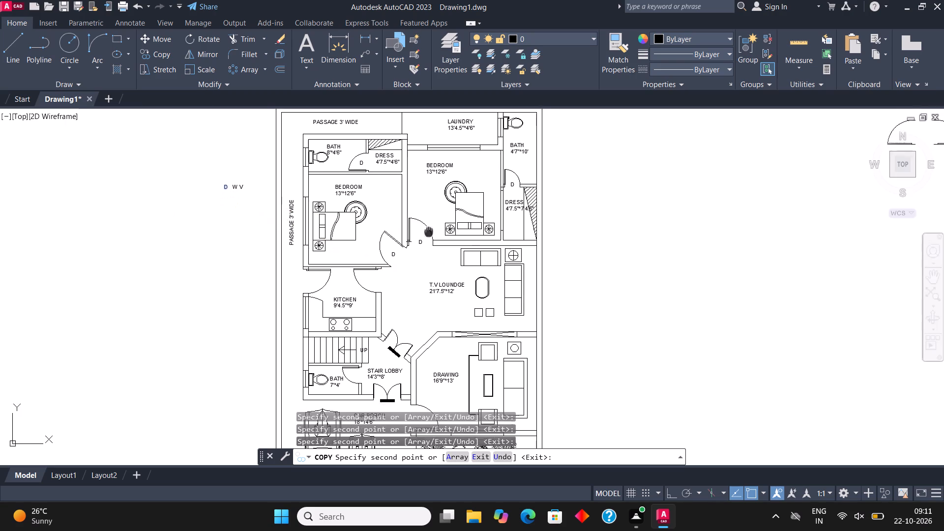
{"action": "middle_click_drag", "start_coordinate": [430, 219], "coordinate": [433, 201]}
{"action": "scroll", "coordinate": [384, 262], "scroll_direction": "up", "scroll_amount": 2}
{"action": "left_click", "coordinate": [368, 236]}
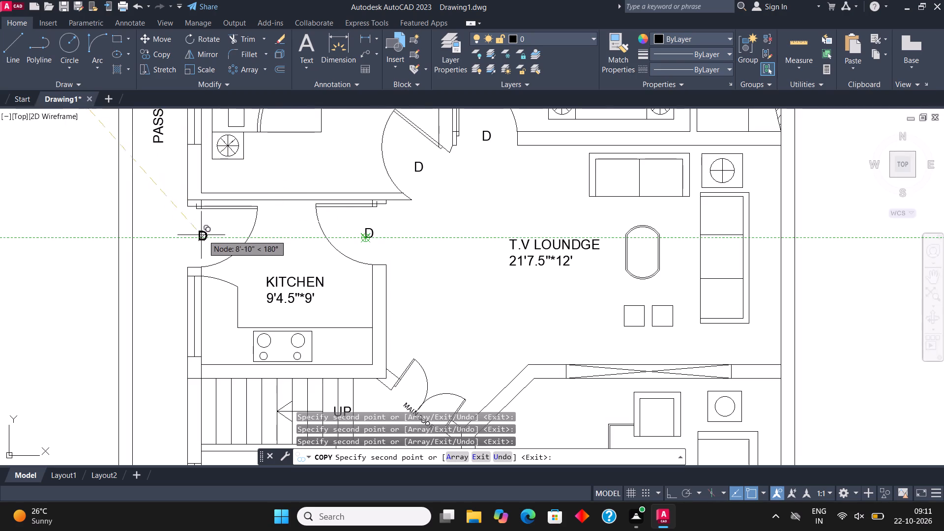
{"action": "left_click", "coordinate": [198, 235]}
{"action": "scroll", "coordinate": [502, 166], "scroll_direction": "down", "scroll_amount": 2}
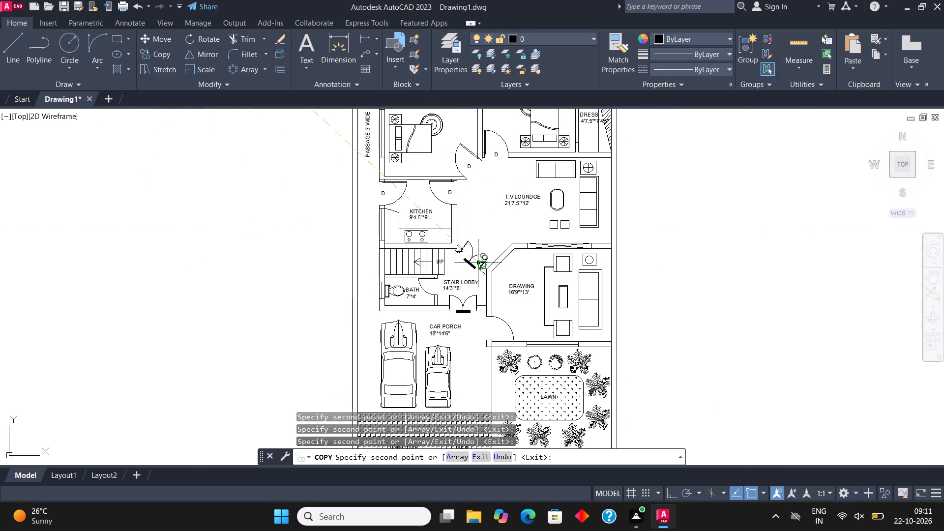
Place copies of the D label at the drawing room's car porch door and the stair lobby bath door.
{"action": "scroll", "coordinate": [477, 264], "scroll_direction": "up", "scroll_amount": 5}
{"action": "scroll", "coordinate": [480, 248], "scroll_direction": "down", "scroll_amount": 5}
{"action": "middle_click_drag", "start_coordinate": [491, 287], "coordinate": [501, 219]}
{"action": "scroll", "coordinate": [501, 235], "scroll_direction": "up", "scroll_amount": 3}
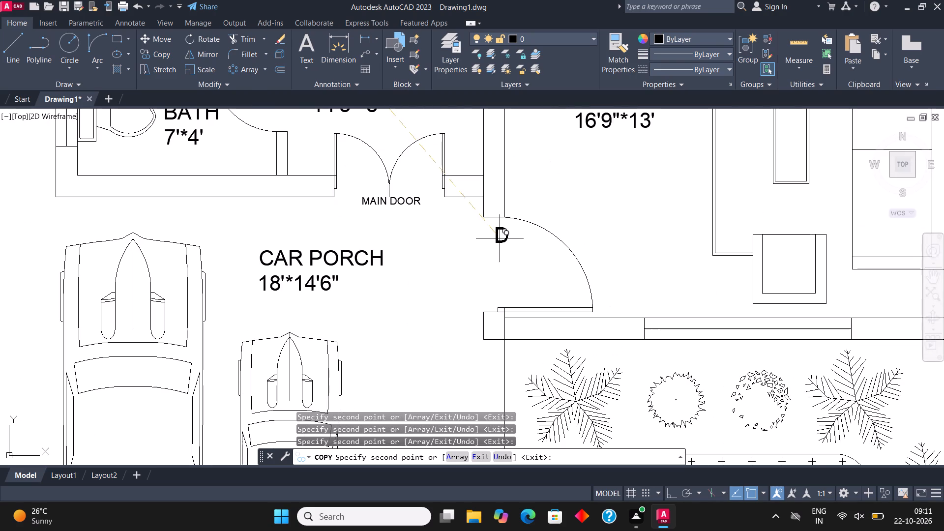
{"action": "left_click", "coordinate": [500, 264]}
{"action": "scroll", "coordinate": [499, 233], "scroll_direction": "down", "scroll_amount": 4}
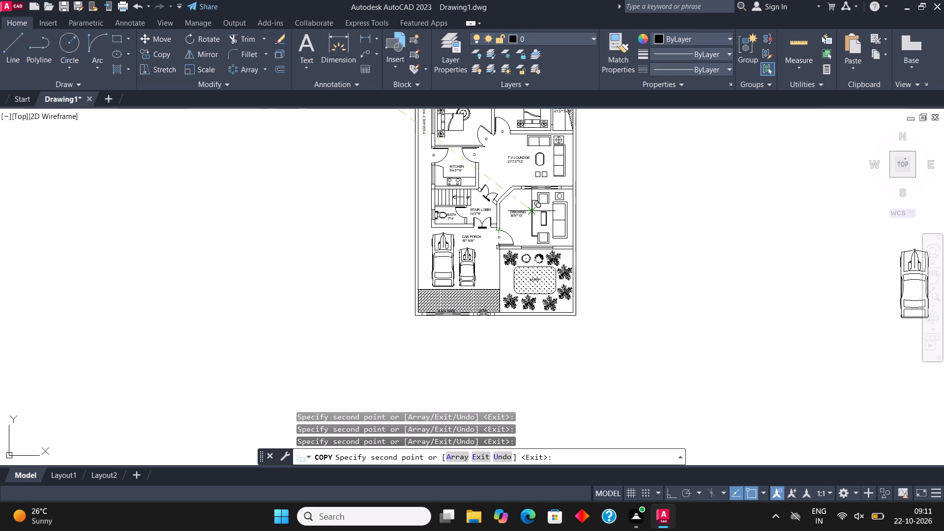
{"action": "middle_click_drag", "start_coordinate": [532, 203], "coordinate": [535, 236]}
{"action": "scroll", "coordinate": [458, 245], "scroll_direction": "up", "scroll_amount": 5}
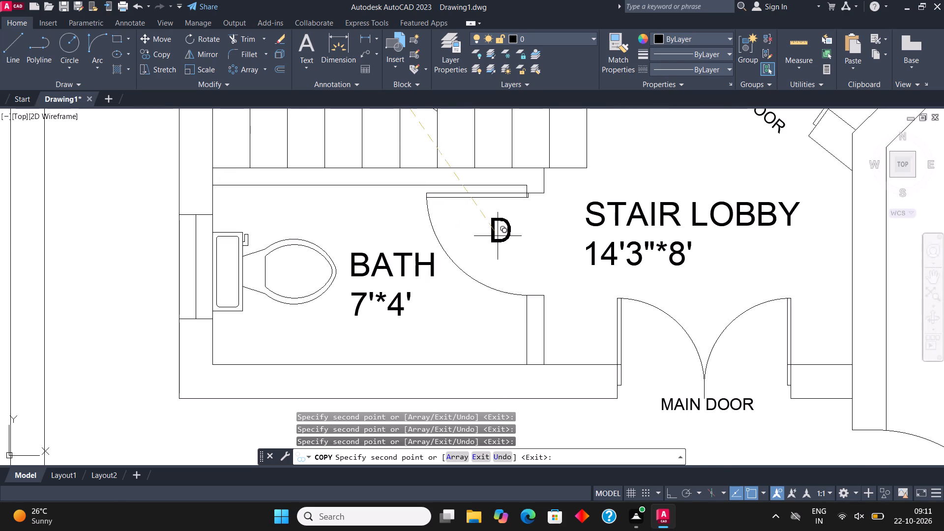
{"action": "left_click", "coordinate": [511, 243]}
{"action": "scroll", "coordinate": [437, 233], "scroll_direction": "down", "scroll_amount": 3}
{"action": "middle_click_drag", "start_coordinate": [503, 222], "coordinate": [496, 349]}
{"action": "middle_click_drag", "start_coordinate": [490, 231], "coordinate": [496, 335]}
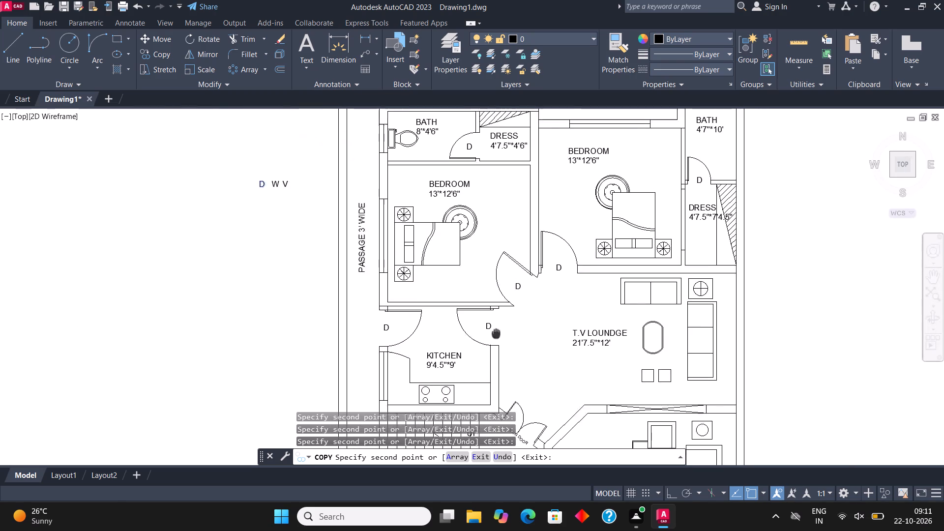
{"action": "middle_click_drag", "start_coordinate": [496, 335], "coordinate": [516, 406]}
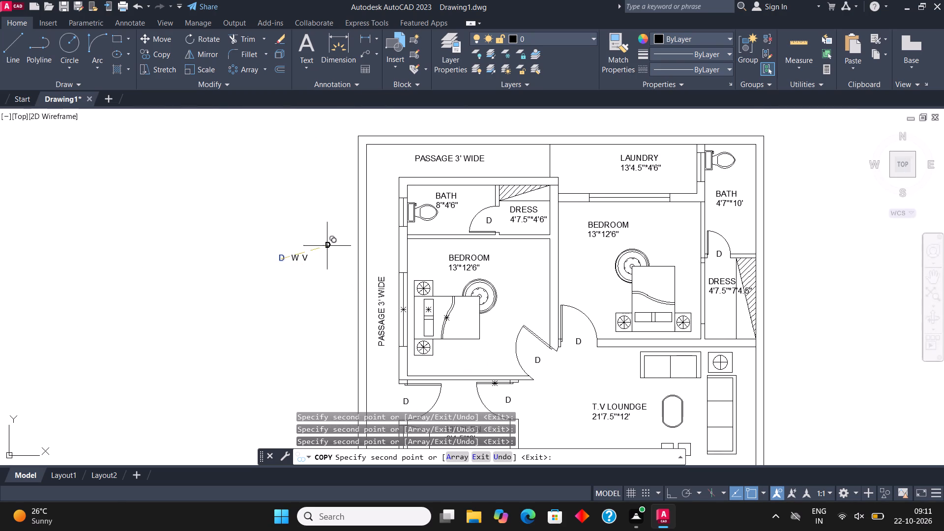
{"action": "key", "text": "Escape"}
Copy the W label from outside the plan to the side-passage bedroom window and the window between laundry and bedroom.
{"action": "left_click", "coordinate": [294, 261]}
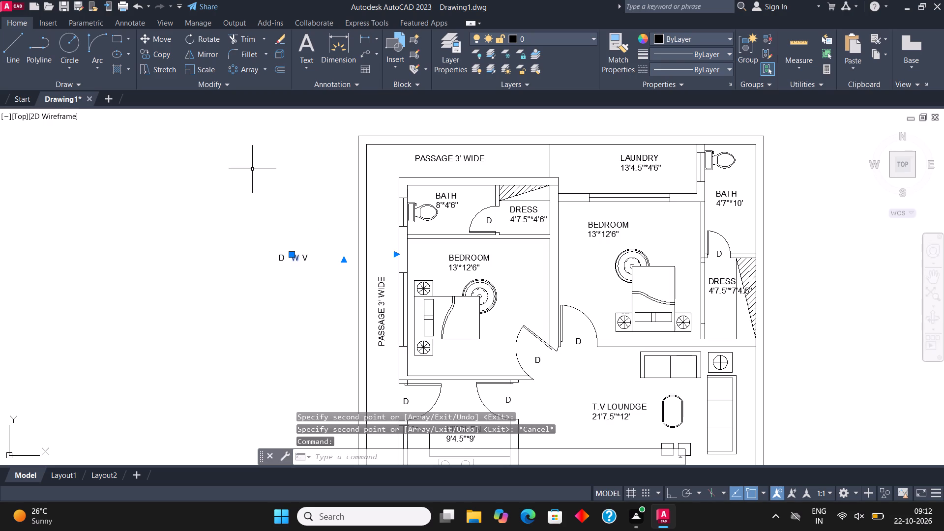
{"action": "left_click", "coordinate": [164, 50]}
{"action": "left_click", "coordinate": [293, 258]}
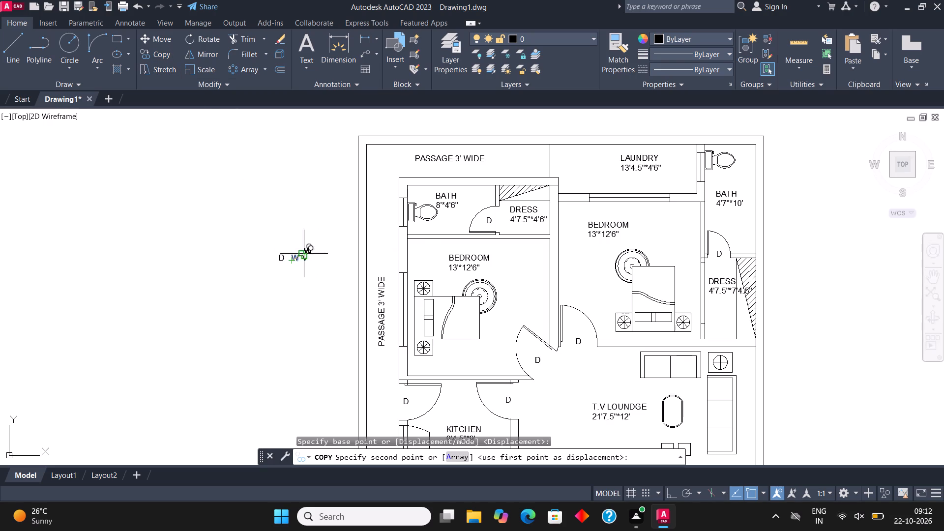
{"action": "scroll", "coordinate": [395, 318], "scroll_direction": "up", "scroll_amount": 4}
{"action": "left_click", "coordinate": [353, 315]}
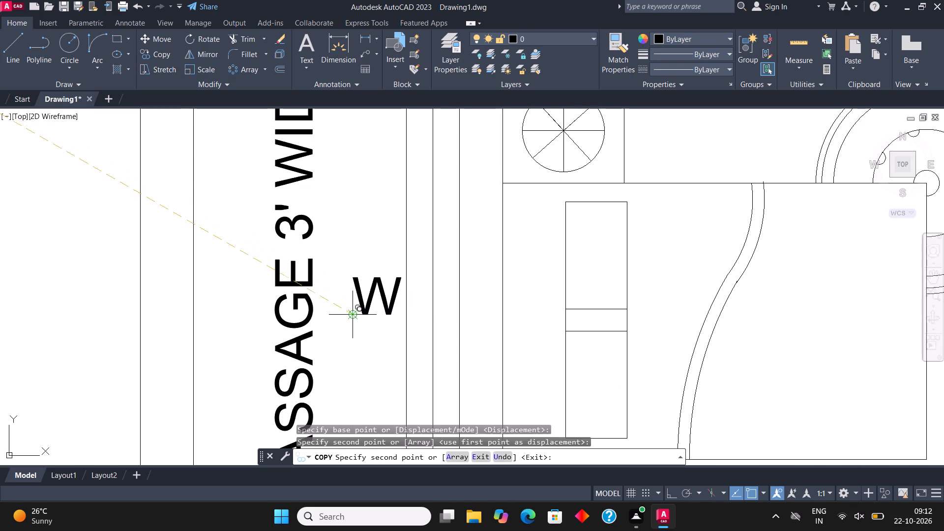
{"action": "scroll", "coordinate": [346, 239], "scroll_direction": "down", "scroll_amount": 5}
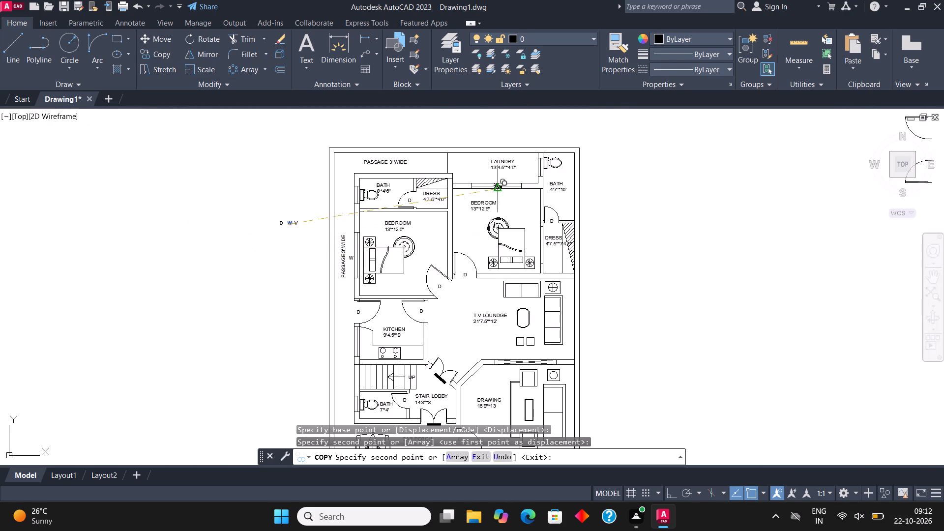
{"action": "scroll", "coordinate": [499, 190], "scroll_direction": "up", "scroll_amount": 4}
{"action": "left_click", "coordinate": [452, 139]}
Place copies of the W label at the kitchen's side-passage window and the drawing room's lawn window.
{"action": "scroll", "coordinate": [450, 182], "scroll_direction": "down", "scroll_amount": 3}
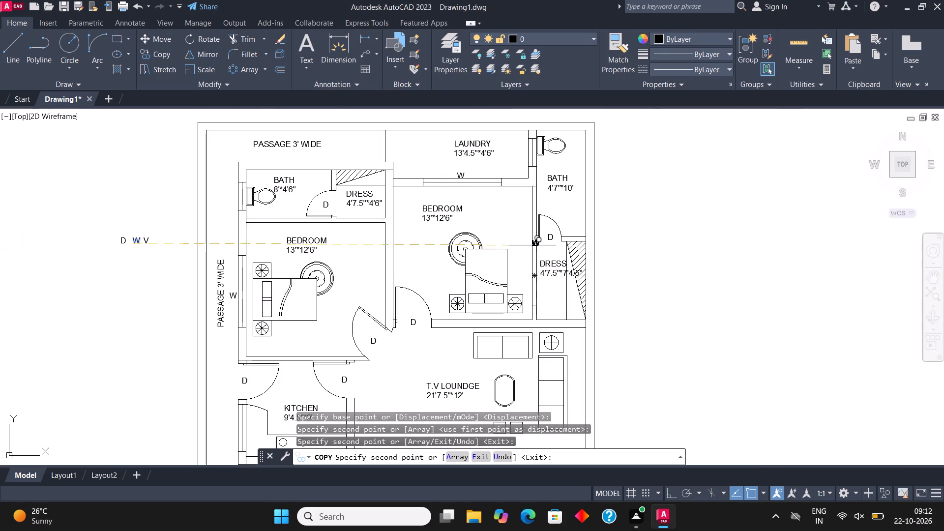
{"action": "middle_click_drag", "start_coordinate": [539, 314], "coordinate": [554, 166]}
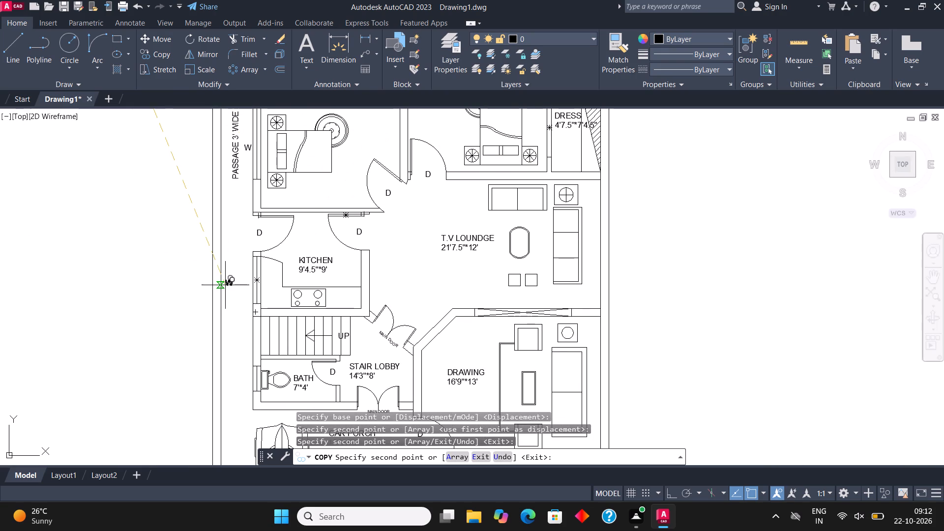
{"action": "scroll", "coordinate": [225, 285], "scroll_direction": "up", "scroll_amount": 4}
{"action": "left_click", "coordinate": [329, 270]}
{"action": "scroll", "coordinate": [329, 225], "scroll_direction": "down", "scroll_amount": 4}
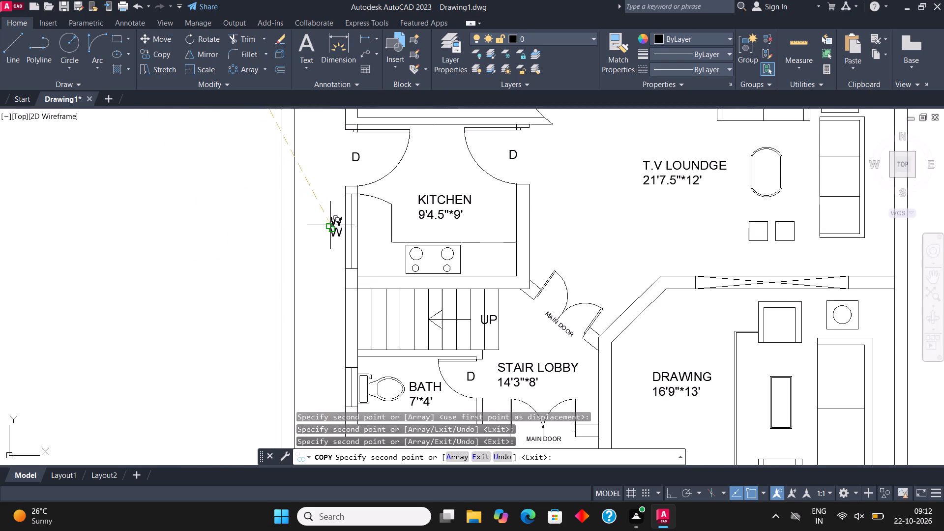
{"action": "middle_click_drag", "start_coordinate": [397, 313], "coordinate": [401, 180]}
{"action": "middle_click_drag", "start_coordinate": [567, 292], "coordinate": [410, 154]}
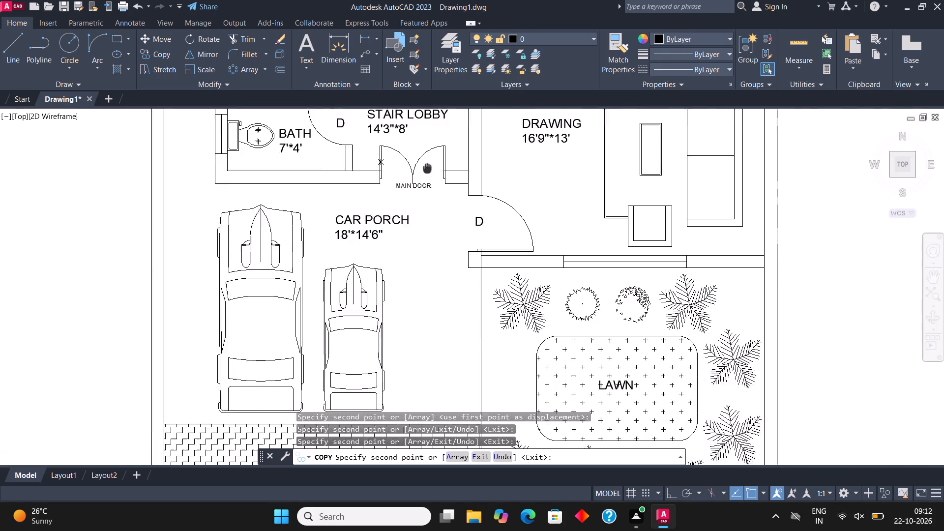
{"action": "middle_click_drag", "start_coordinate": [410, 154], "coordinate": [405, 151]}
{"action": "scroll", "coordinate": [591, 255], "scroll_direction": "up", "scroll_amount": 3}
{"action": "left_click", "coordinate": [571, 271]}
{"action": "scroll", "coordinate": [482, 295], "scroll_direction": "down", "scroll_amount": 4}
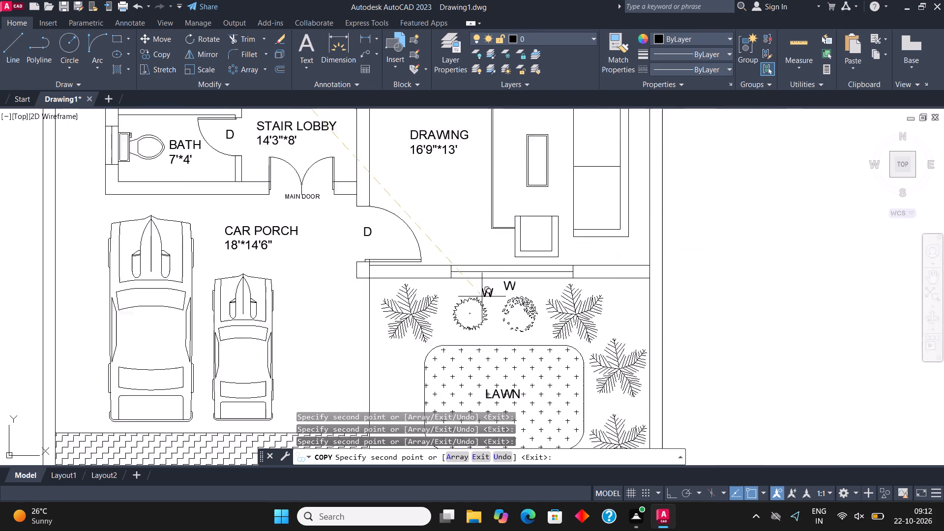
{"action": "scroll", "coordinate": [525, 202], "scroll_direction": "down", "scroll_amount": 1}
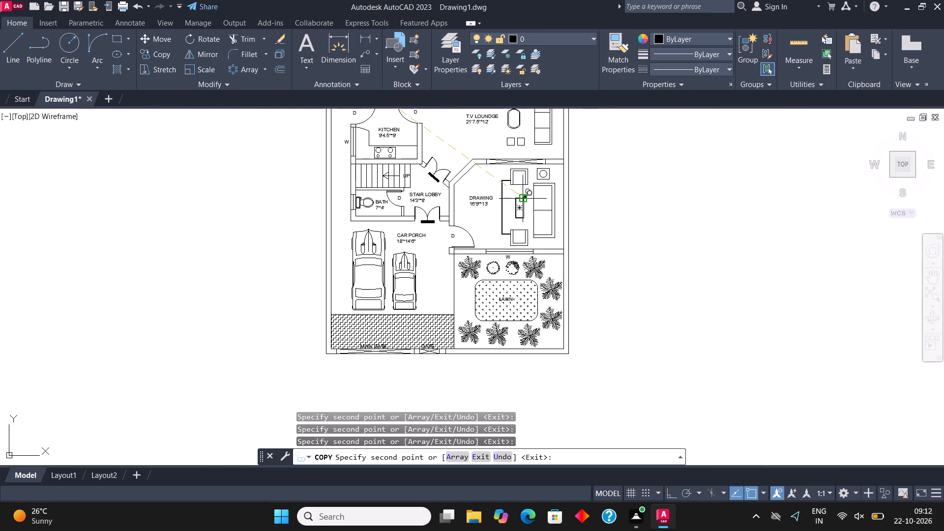
{"action": "middle_click_drag", "start_coordinate": [524, 202], "coordinate": [527, 302]}
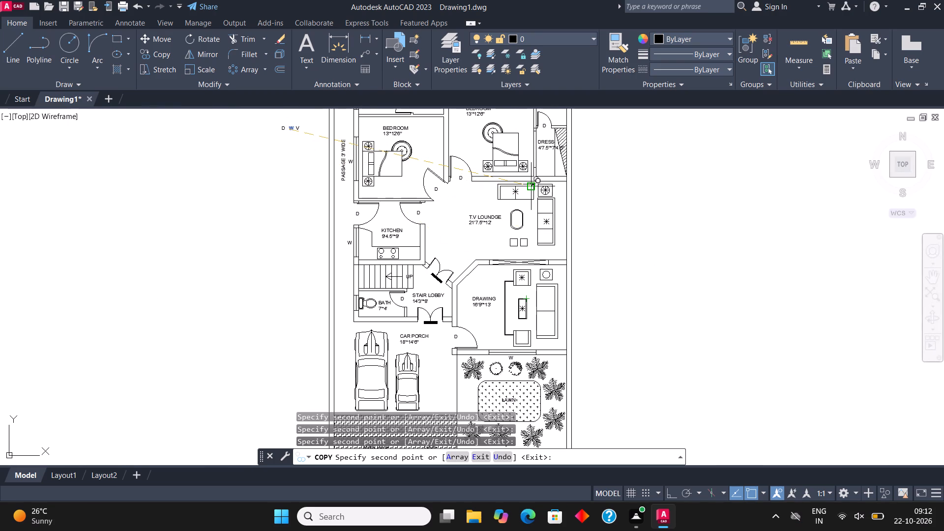
{"action": "middle_click_drag", "start_coordinate": [533, 184], "coordinate": [547, 250]}
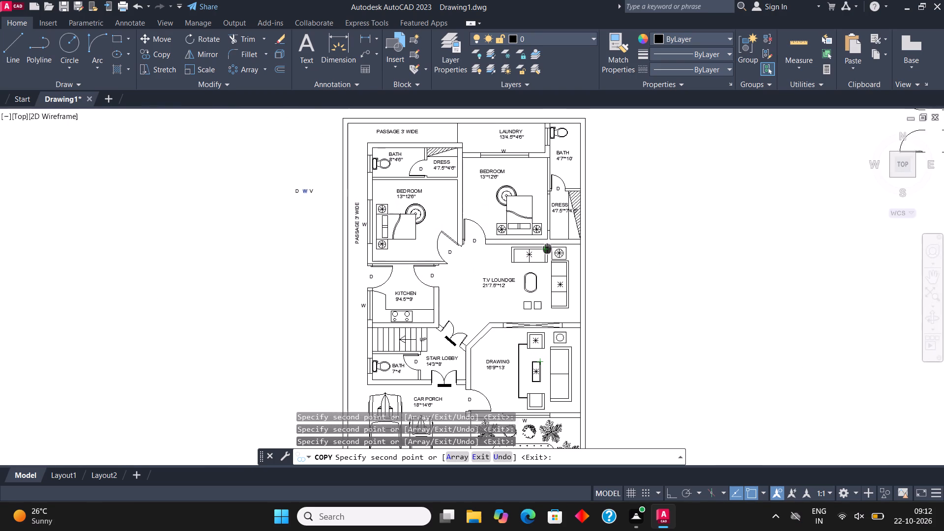
{"action": "middle_click_drag", "start_coordinate": [547, 250], "coordinate": [548, 264]}
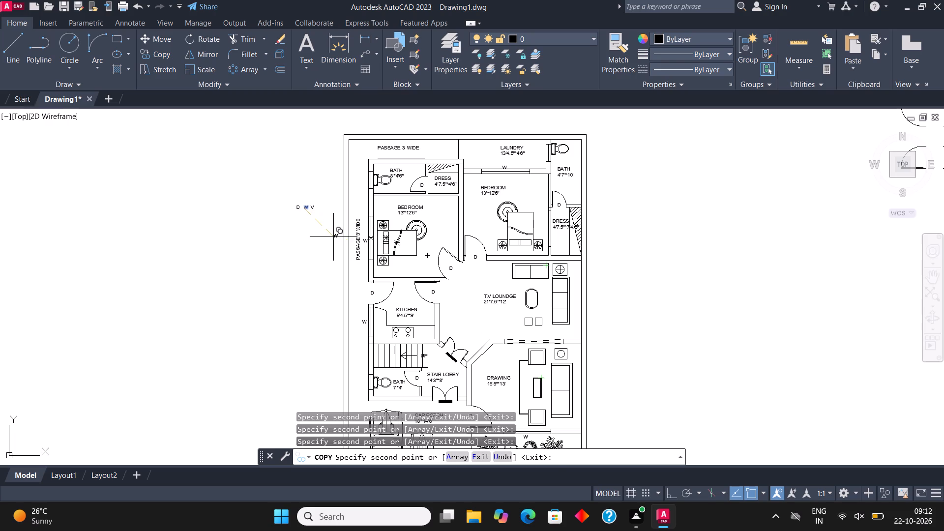
{"action": "key", "text": "Escape"}
Copy the V label from outside the plan to the 8'*4'6" bath's ventilator and the laundry-side ventilator of the 4'7"*10' bath.
{"action": "scroll", "coordinate": [317, 193], "scroll_direction": "up", "scroll_amount": 4}
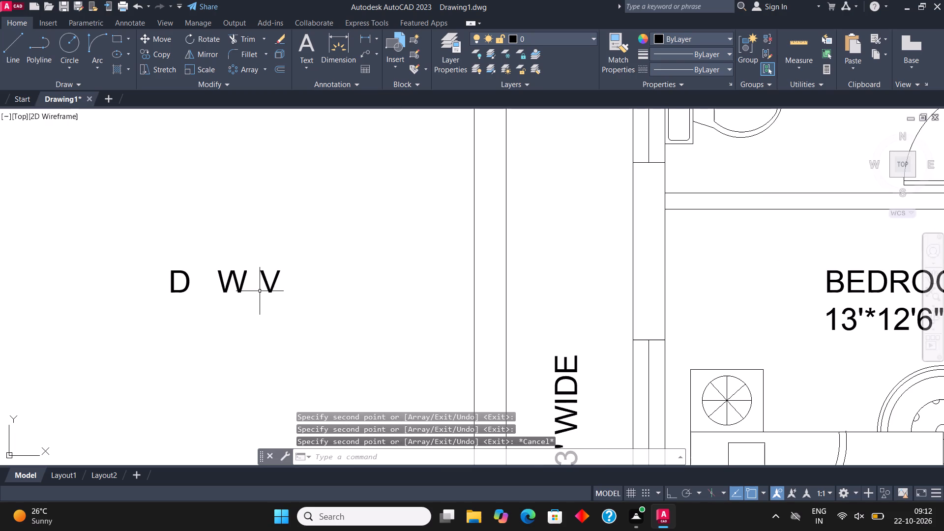
{"action": "left_click", "coordinate": [265, 286]}
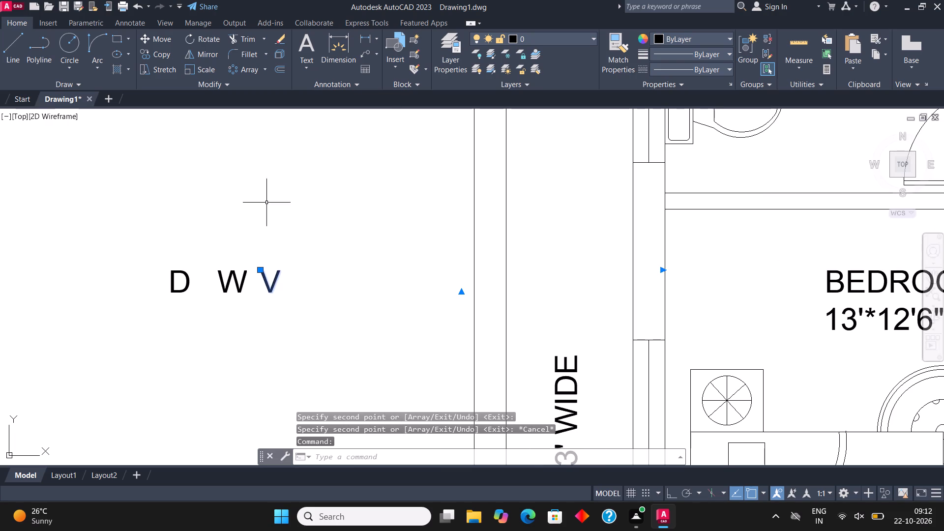
{"action": "left_click", "coordinate": [160, 51]}
{"action": "left_click", "coordinate": [276, 292]}
{"action": "scroll", "coordinate": [211, 338], "scroll_direction": "down", "scroll_amount": 4}
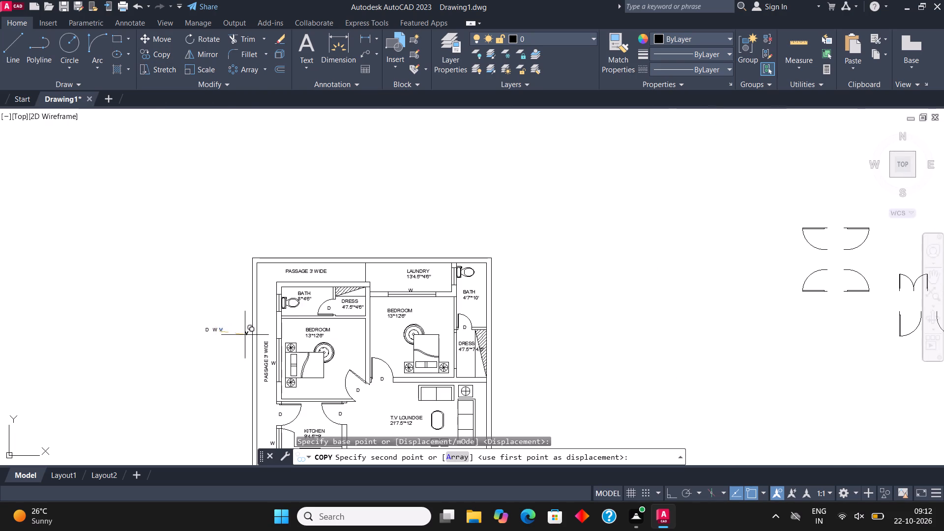
{"action": "scroll", "coordinate": [275, 314], "scroll_direction": "up", "scroll_amount": 5}
{"action": "left_click", "coordinate": [224, 221]}
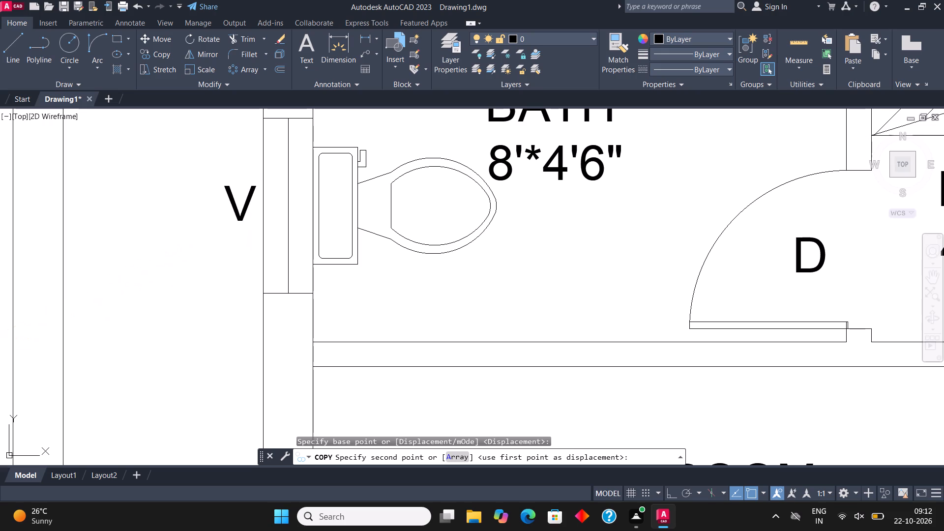
{"action": "scroll", "coordinate": [167, 295], "scroll_direction": "down", "scroll_amount": 4}
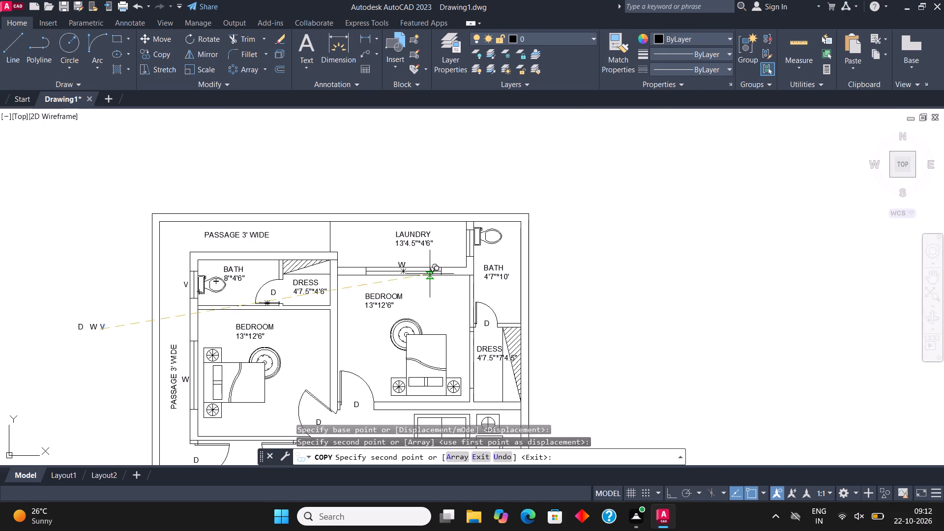
{"action": "scroll", "coordinate": [445, 249], "scroll_direction": "up", "scroll_amount": 4}
{"action": "left_click", "coordinate": [520, 218]}
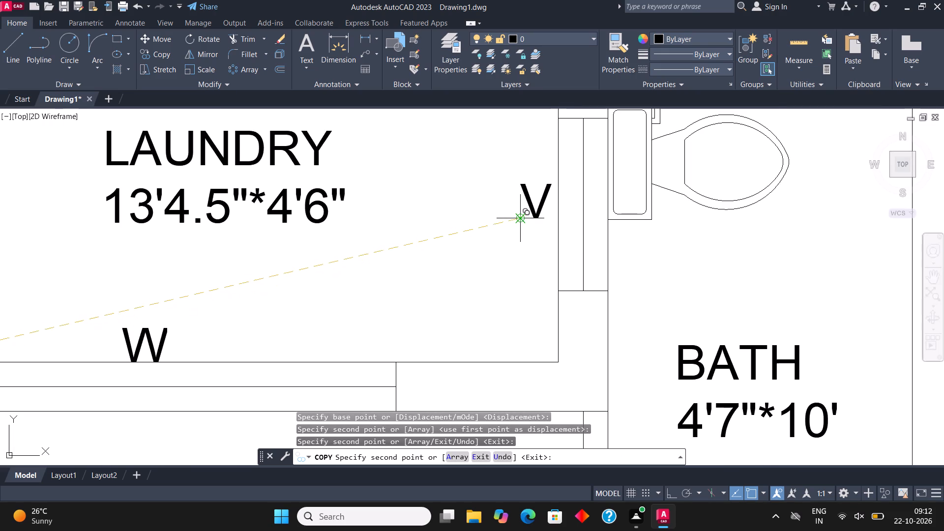
Place a copy of the V label at the ventilator of the 7'*4' bath beside the stair lobby.
{"action": "scroll", "coordinate": [487, 207], "scroll_direction": "down", "scroll_amount": 6}
{"action": "scroll", "coordinate": [485, 272], "scroll_direction": "up", "scroll_amount": 3}
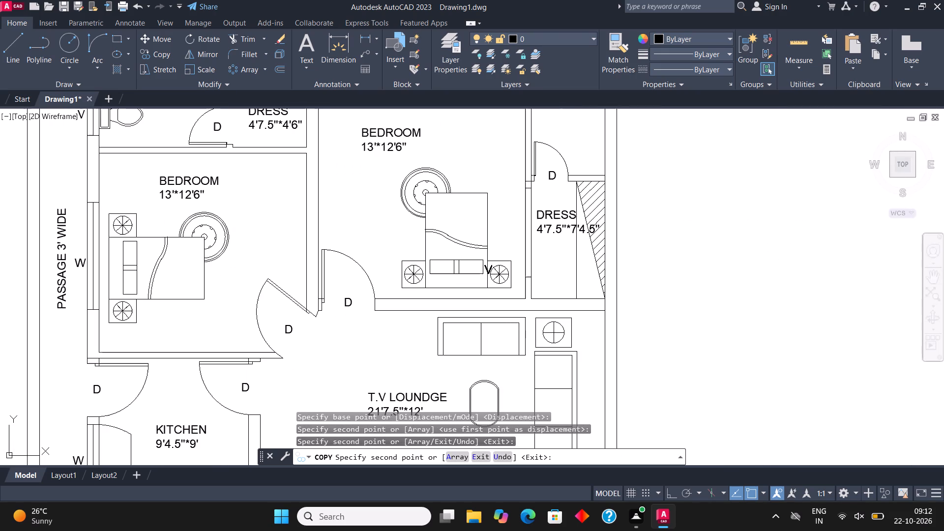
{"action": "middle_click_drag", "start_coordinate": [483, 369], "coordinate": [506, 179]}
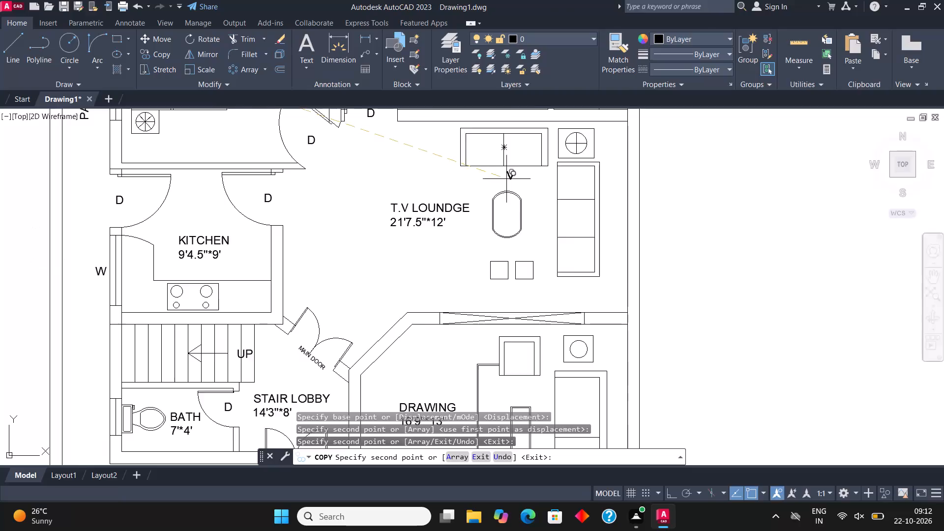
{"action": "scroll", "coordinate": [512, 189], "scroll_direction": "down", "scroll_amount": 1}
{"action": "scroll", "coordinate": [239, 330], "scroll_direction": "up", "scroll_amount": 3}
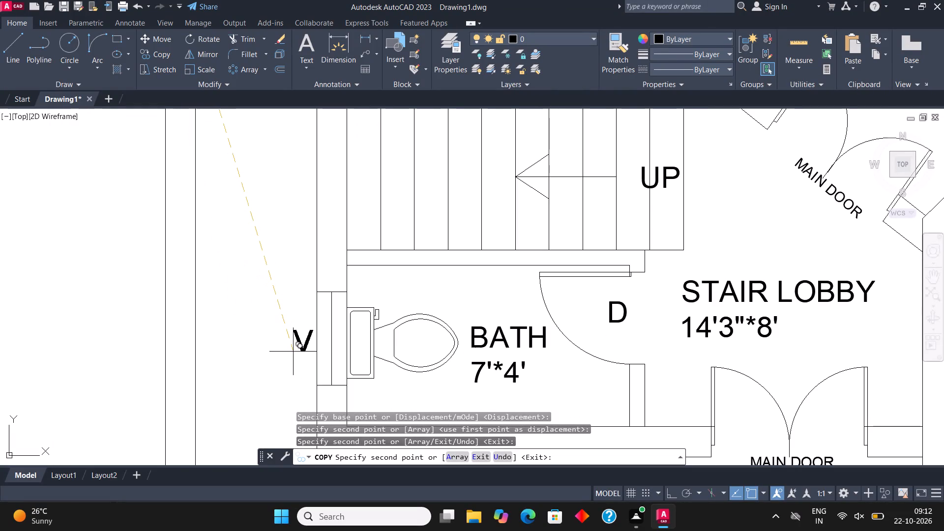
{"action": "left_click", "coordinate": [290, 352]}
{"action": "scroll", "coordinate": [341, 255], "scroll_direction": "down", "scroll_amount": 3}
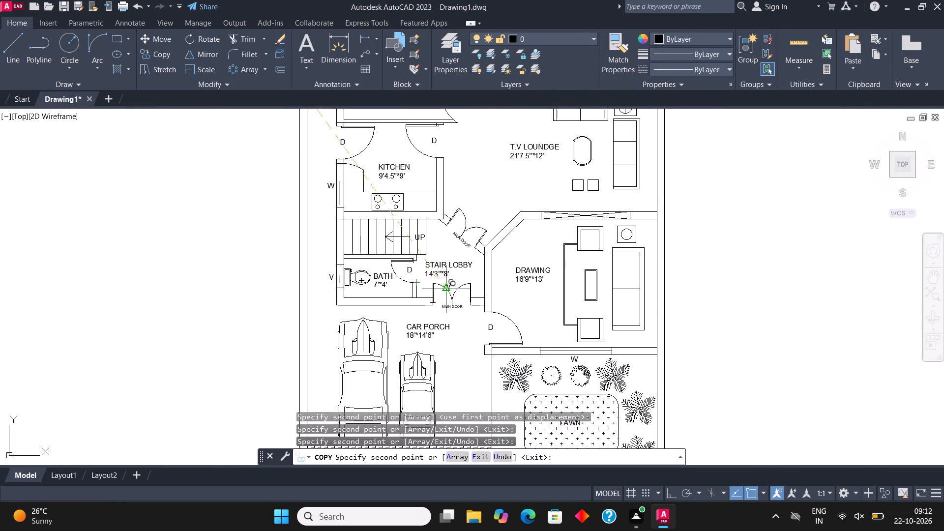
{"action": "middle_click_drag", "start_coordinate": [442, 298], "coordinate": [419, 280]}
{"action": "scroll", "coordinate": [420, 270], "scroll_direction": "down", "scroll_amount": 2}
{"action": "middle_click_drag", "start_coordinate": [418, 254], "coordinate": [418, 192]}
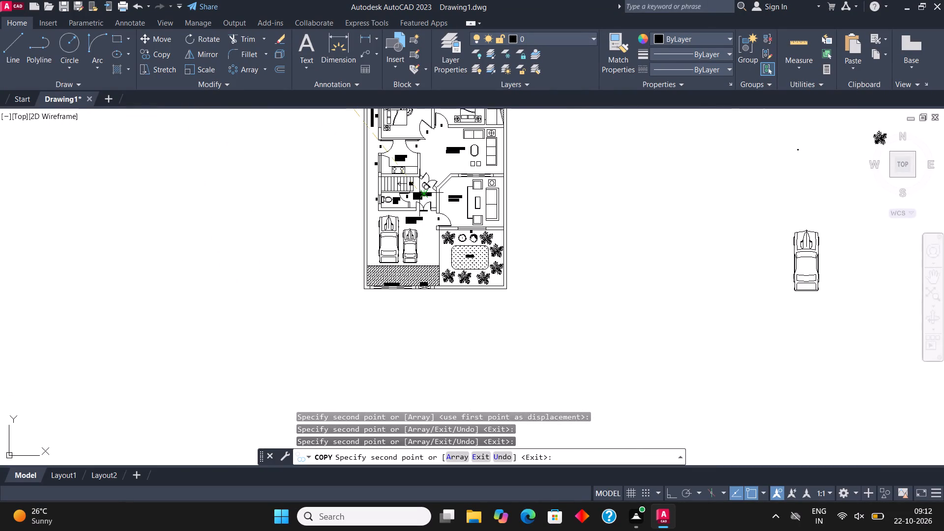
{"action": "scroll", "coordinate": [419, 193], "scroll_direction": "up", "scroll_amount": 1}
{"action": "middle_click_drag", "start_coordinate": [419, 193], "coordinate": [423, 237]}
{"action": "scroll", "coordinate": [419, 193], "scroll_direction": "up", "scroll_amount": 1}
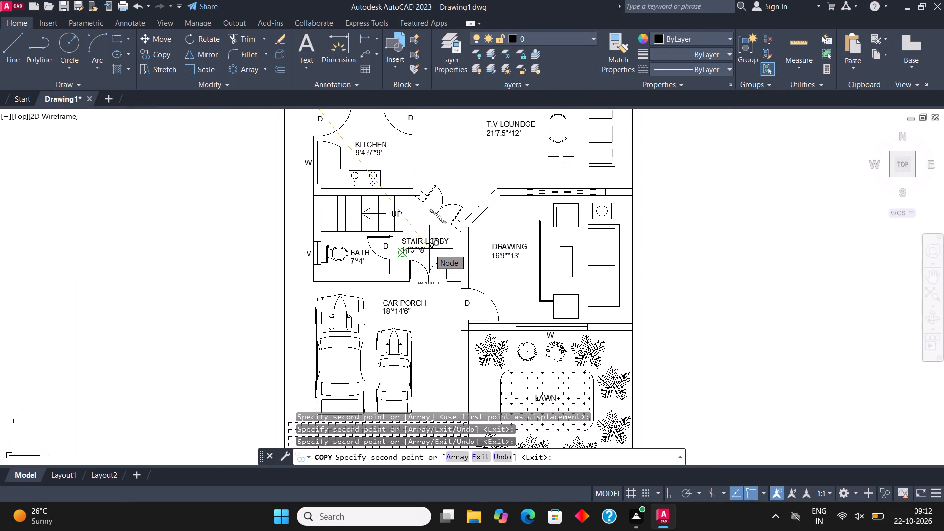
{"action": "middle_click_drag", "start_coordinate": [403, 307], "coordinate": [419, 363]}
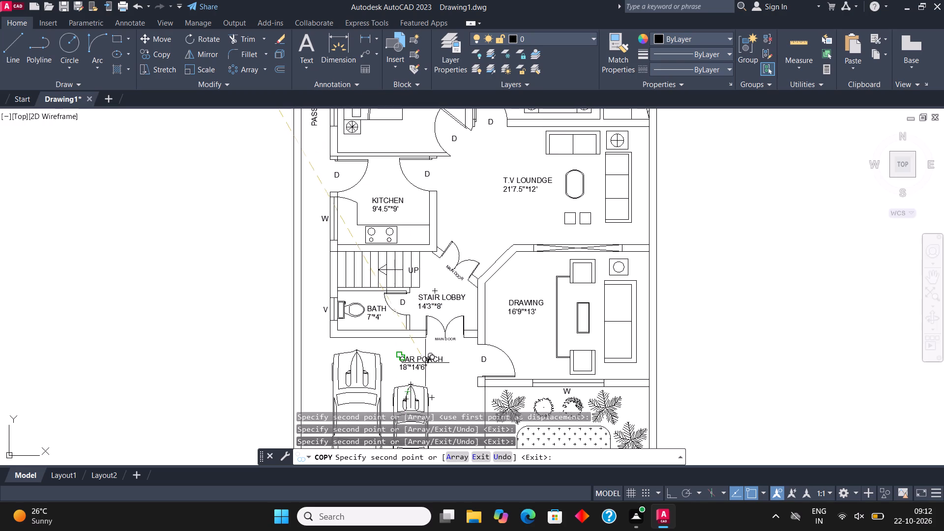
{"action": "key", "text": "Escape"}
Delete the spare D, W and V labels in the row outside the plan.
{"action": "scroll", "coordinate": [426, 357], "scroll_direction": "down", "scroll_amount": 3}
{"action": "scroll", "coordinate": [428, 284], "scroll_direction": "up", "scroll_amount": 2}
{"action": "left_click_drag", "start_coordinate": [322, 296], "coordinate": [314, 289]}
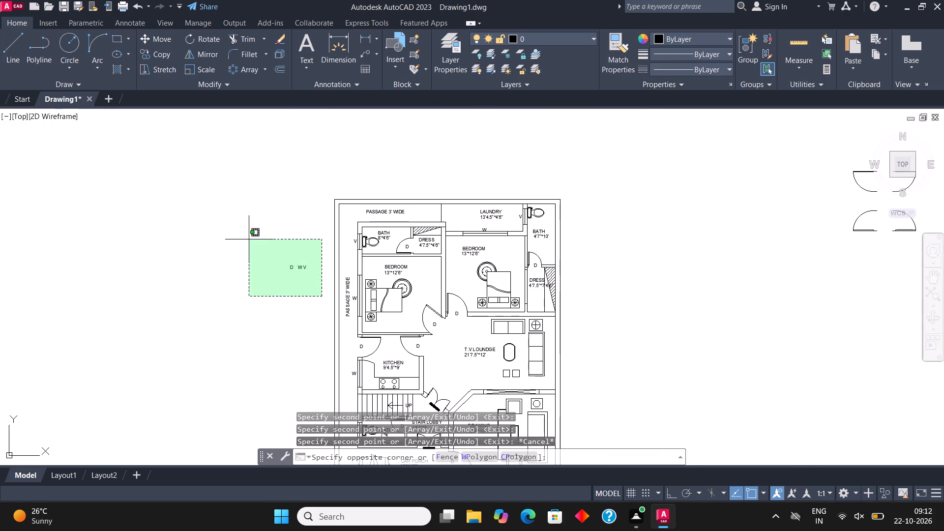
{"action": "left_click", "coordinate": [248, 239]}
{"action": "key", "text": "Delete"}
Delete all the spare door, car, plant and other symbols lying beside the floor plan.
{"action": "scroll", "coordinate": [233, 228], "scroll_direction": "down", "scroll_amount": 3}
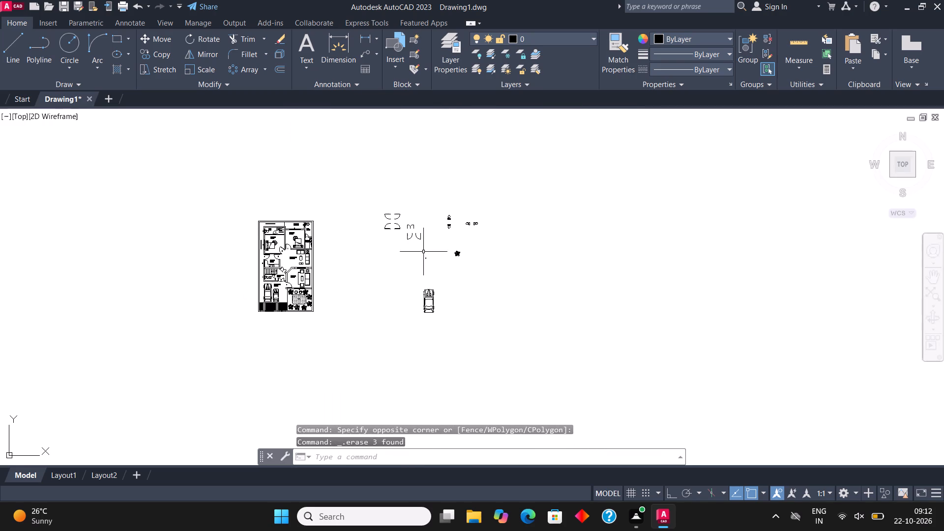
{"action": "left_click_drag", "start_coordinate": [503, 357], "coordinate": [500, 352]}
{"action": "left_click", "coordinate": [366, 168]}
{"action": "key", "text": "Delete"}
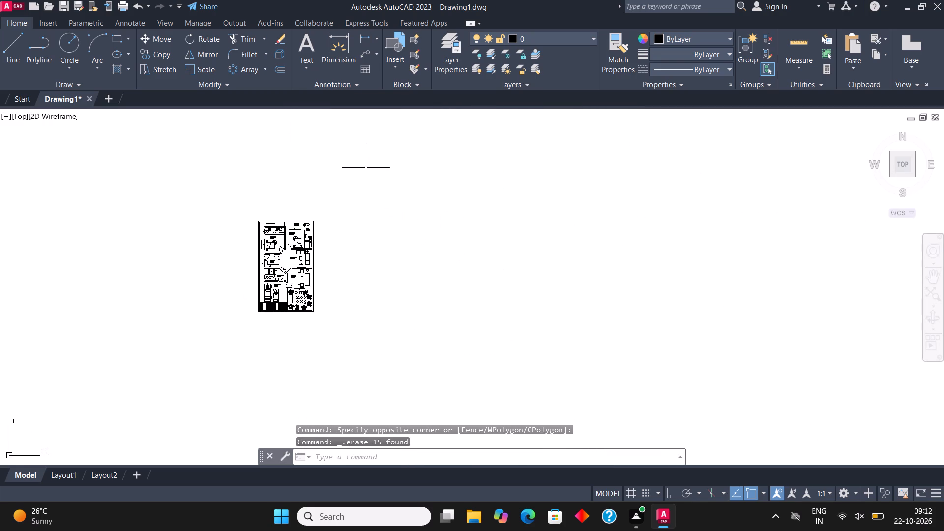
{"action": "scroll", "coordinate": [243, 265], "scroll_direction": "up", "scroll_amount": 3}
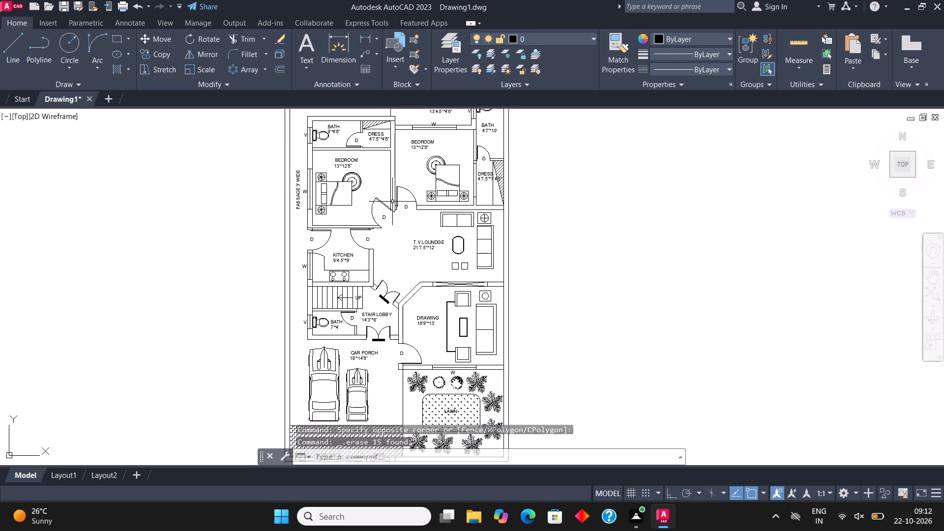
Copy the MAIN GATE label to the empty area just below the plan's front boundary wall.
{"action": "scroll", "coordinate": [461, 217], "scroll_direction": "down", "scroll_amount": 2}
{"action": "scroll", "coordinate": [431, 291], "scroll_direction": "up", "scroll_amount": 2}
{"action": "scroll", "coordinate": [340, 353], "scroll_direction": "up", "scroll_amount": 2}
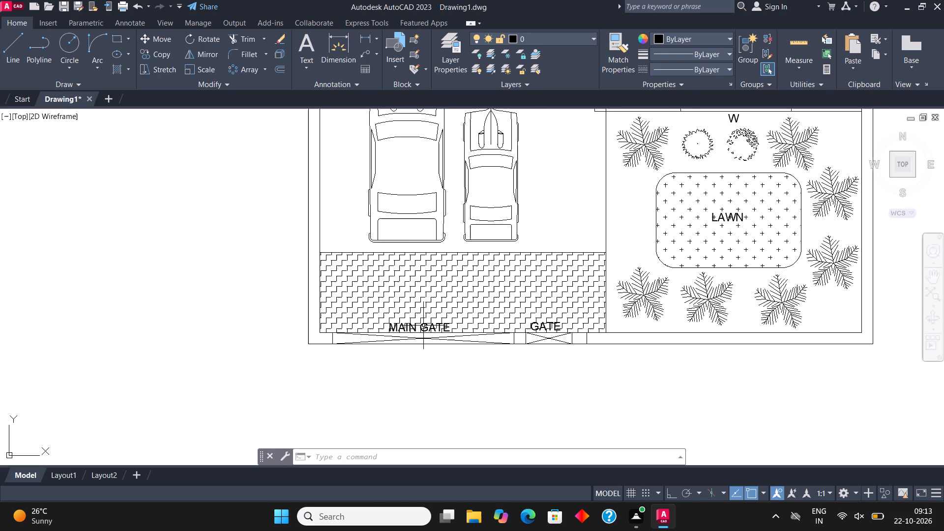
{"action": "left_click", "coordinate": [423, 325]}
{"action": "left_click", "coordinate": [161, 58]}
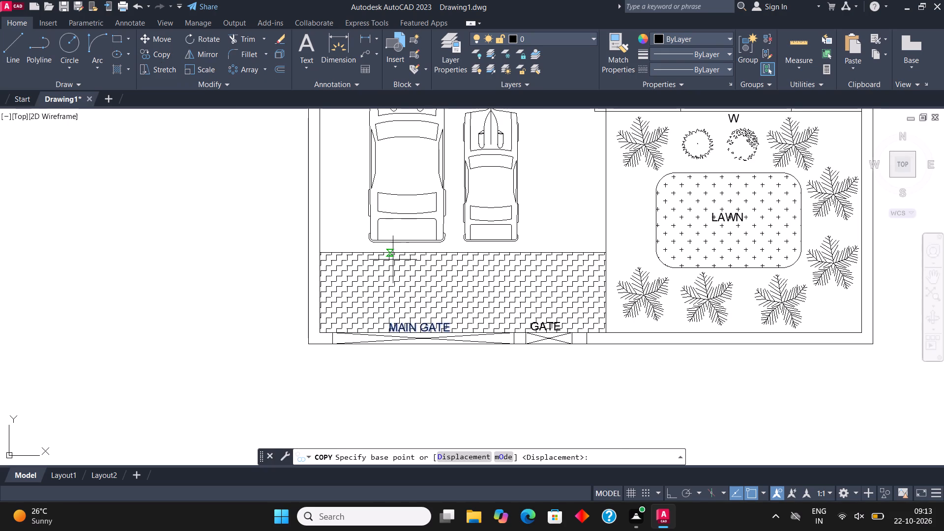
{"action": "left_click", "coordinate": [419, 313]}
{"action": "scroll", "coordinate": [454, 259], "scroll_direction": "down", "scroll_amount": 2}
{"action": "scroll", "coordinate": [483, 303], "scroll_direction": "up", "scroll_amount": 2}
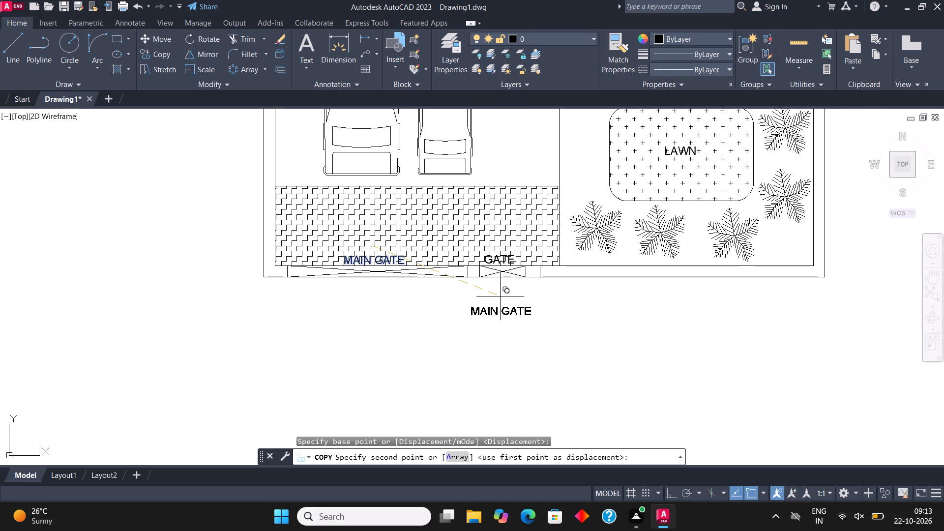
{"action": "left_click", "coordinate": [501, 296]}
{"action": "key", "text": "Escape"}
Change the text of the copied label below the plan to PROPOSED GROUND FLOOR.
{"action": "left_click", "coordinate": [505, 314]}
{"action": "right_click", "coordinate": [504, 314]}
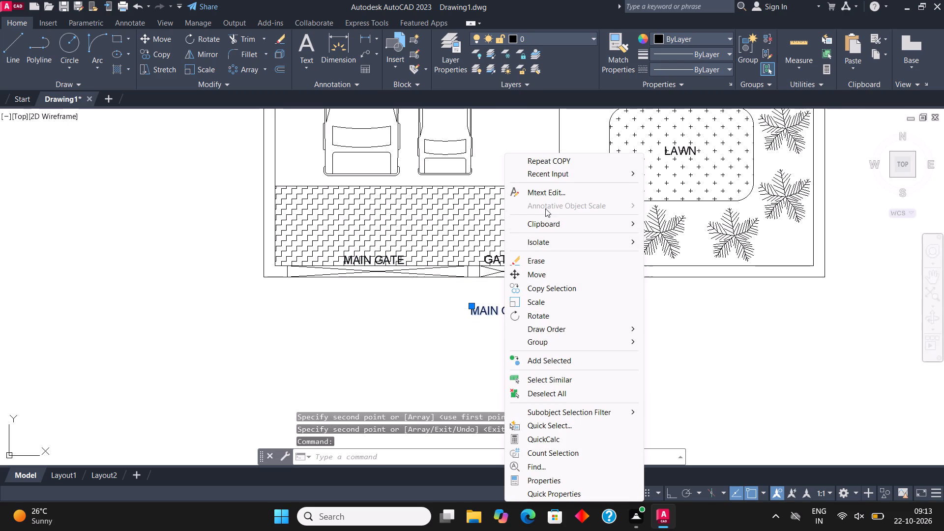
{"action": "left_click", "coordinate": [549, 198]}
{"action": "left_click", "coordinate": [549, 315]}
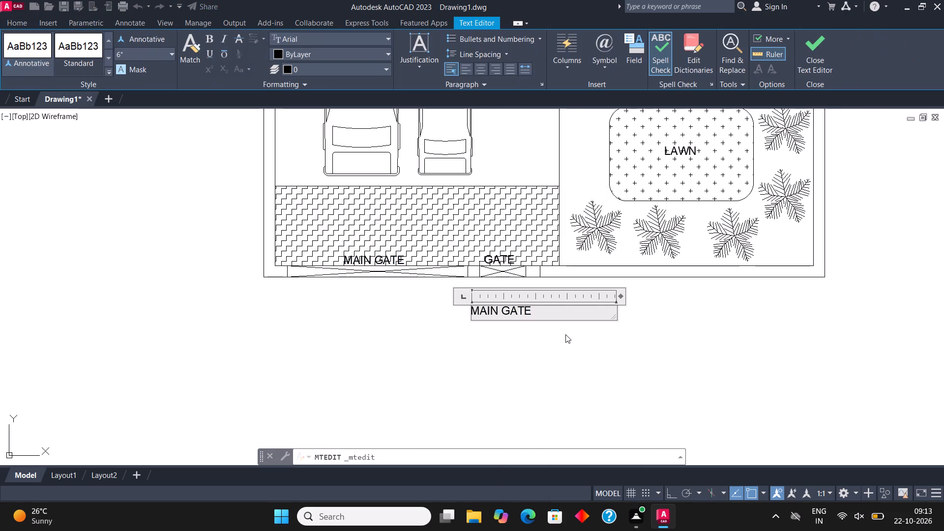
{"action": "key", "text": "BackSpace"}
{"action": "key", "text": "BackSpace"}
{"action": "key", "text": "BackSpace"}
{"action": "key", "text": "BackSpace"}
{"action": "key", "text": "BackSpace"}
{"action": "key", "text": "BackSpace"}
{"action": "key", "text": "BackSpace"}
{"action": "key", "text": "BackSpace"}
{"action": "key", "text": "BackSpace"}
{"action": "key", "text": "BackSpace"}
{"action": "key", "text": "BackSpace"}
{"action": "key", "text": "BackSpace"}
{"action": "key", "text": "BackSpace"}
{"action": "key", "text": "BackSpace"}
{"action": "key", "text": "BackSpace"}
{"action": "key", "text": "BackSpace"}
{"action": "key", "text": "BackSpace"}
{"action": "key", "text": "BackSpace"}
{"action": "key", "text": "BackSpace"}
{"action": "key", "text": "BackSpace"}
{"action": "type", "text": "PRO"}
{"action": "type", "text": "POSED"}
{"action": "key", "text": "space"}
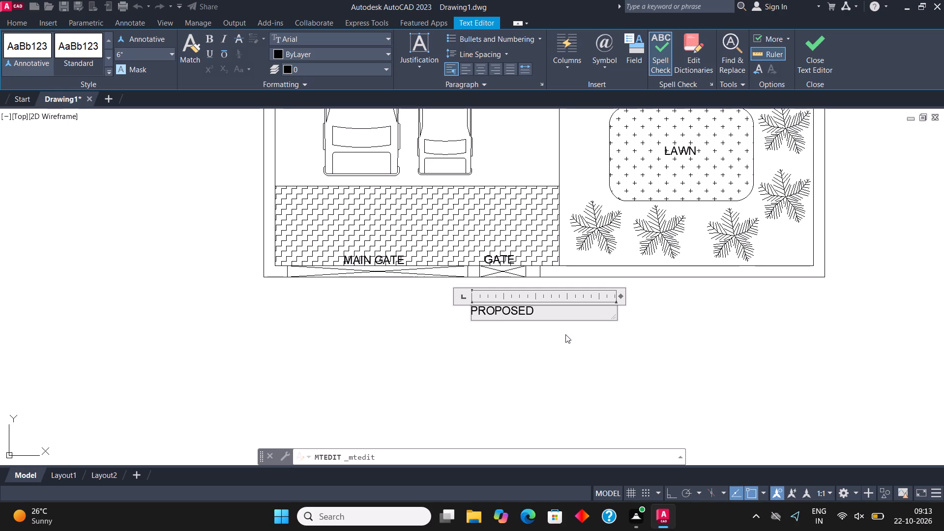
{"action": "type", "text": "GROUND"}
{"action": "key", "text": "space"}
{"action": "type", "text": "FLOOR"}
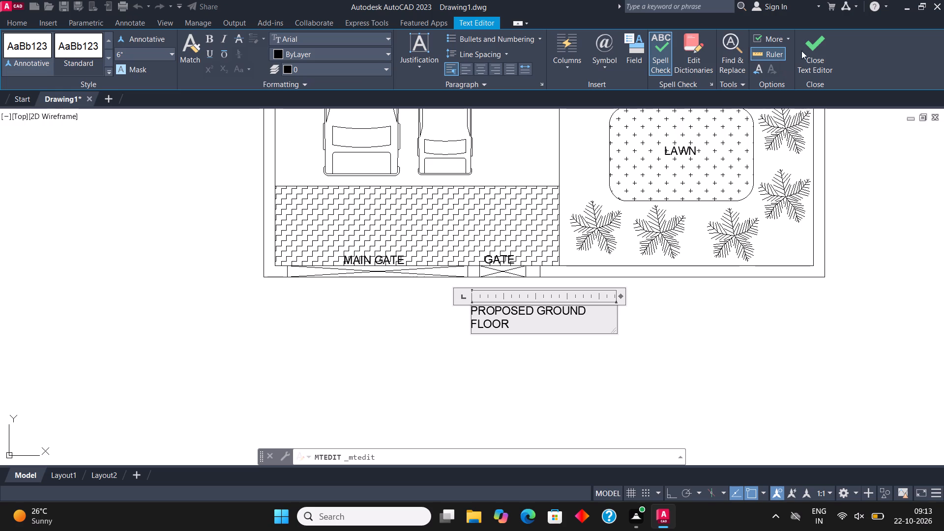
{"action": "left_click", "coordinate": [803, 50]}
Widen the PROPOSED GROUND FLOOR text frame so the title fits on one line.
{"action": "left_click", "coordinate": [520, 310]}
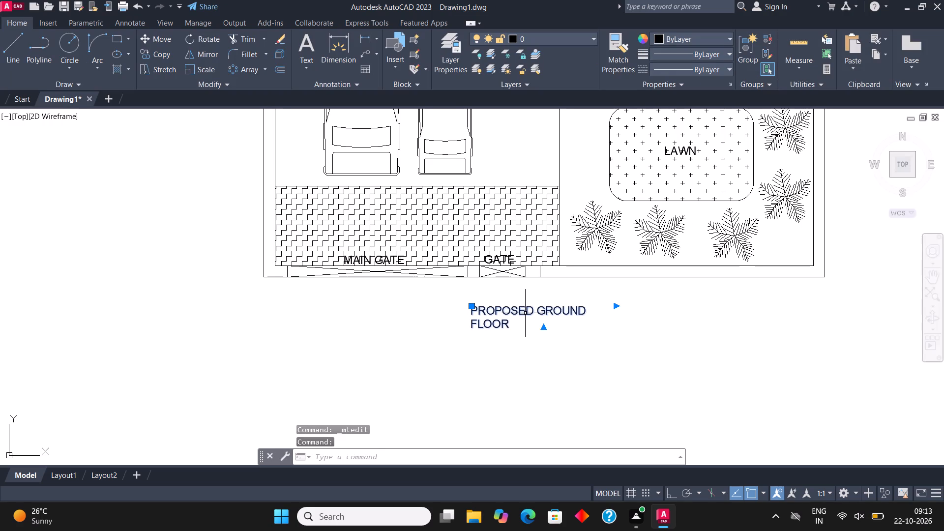
{"action": "left_click_drag", "start_coordinate": [615, 307], "coordinate": [686, 309]}
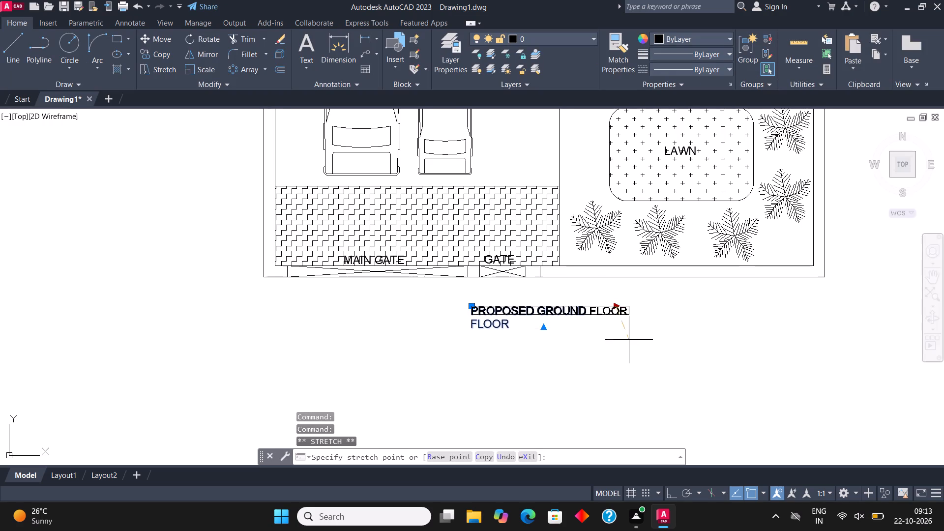
{"action": "left_click", "coordinate": [626, 341]}
{"action": "left_click_drag", "start_coordinate": [628, 305], "coordinate": [677, 297]}
{"action": "left_click", "coordinate": [703, 288]}
{"action": "middle_click_drag", "start_coordinate": [622, 306], "coordinate": [590, 307]}
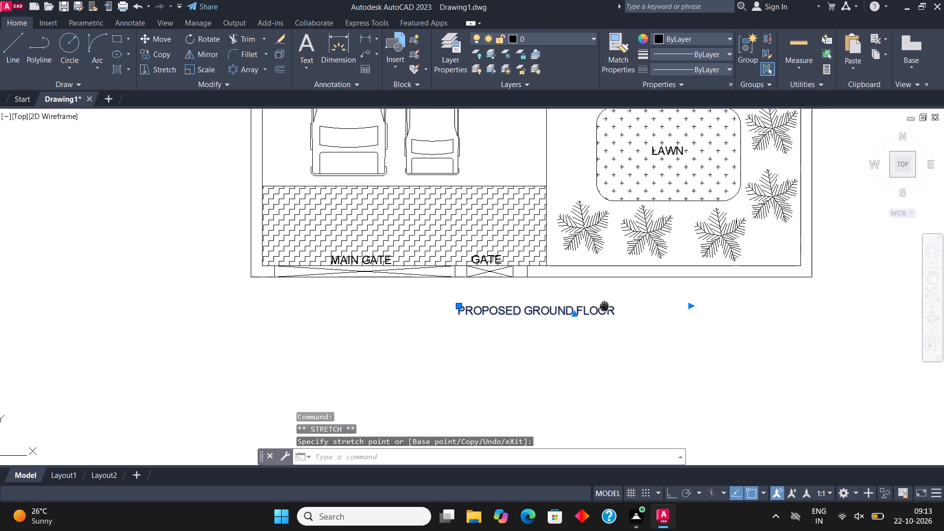
{"action": "middle_click_drag", "start_coordinate": [590, 307], "coordinate": [567, 311]}
{"action": "key", "text": "Escape"}
Scale the PROPOSED GROUND FLOOR title up to nearly double its size.
{"action": "scroll", "coordinate": [488, 364], "scroll_direction": "down", "scroll_amount": 2}
{"action": "scroll", "coordinate": [492, 363], "scroll_direction": "up", "scroll_amount": 2}
{"action": "left_click", "coordinate": [482, 337]}
{"action": "left_click", "coordinate": [448, 315]}
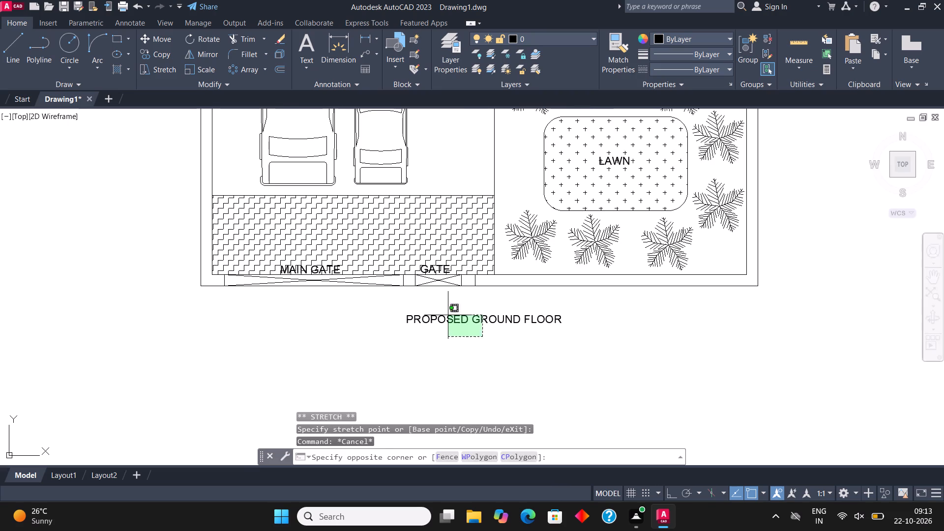
{"action": "left_click", "coordinate": [206, 66]}
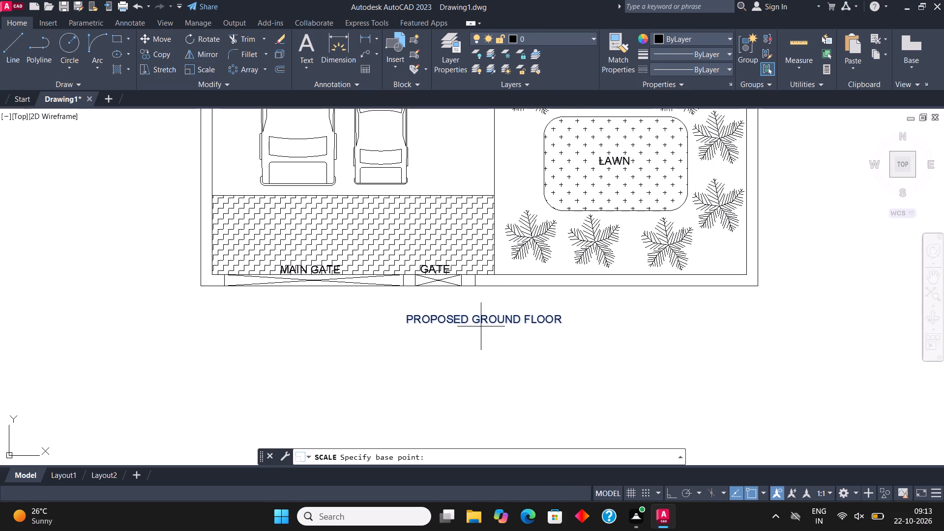
{"action": "left_click", "coordinate": [474, 320]}
{"action": "left_click", "coordinate": [627, 316]}
Move the PROPOSED GROUND FLOOR title to sit roughly centred beneath the plan, with a clear gap below the boundary wall.
{"action": "left_click", "coordinate": [557, 334]}
{"action": "left_click", "coordinate": [522, 316]}
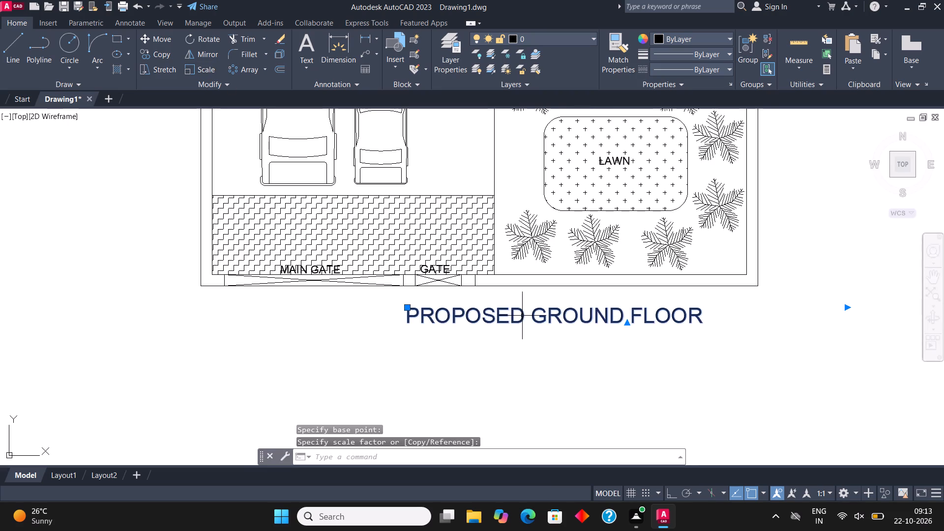
{"action": "left_click", "coordinate": [157, 39]}
{"action": "scroll", "coordinate": [370, 279], "scroll_direction": "down", "scroll_amount": 1}
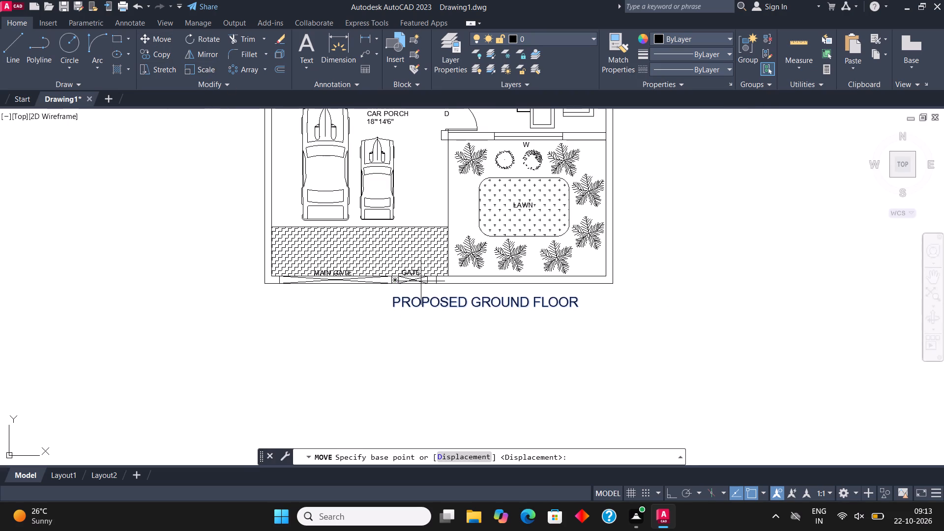
{"action": "left_click", "coordinate": [480, 301]}
{"action": "left_click", "coordinate": [455, 310]}
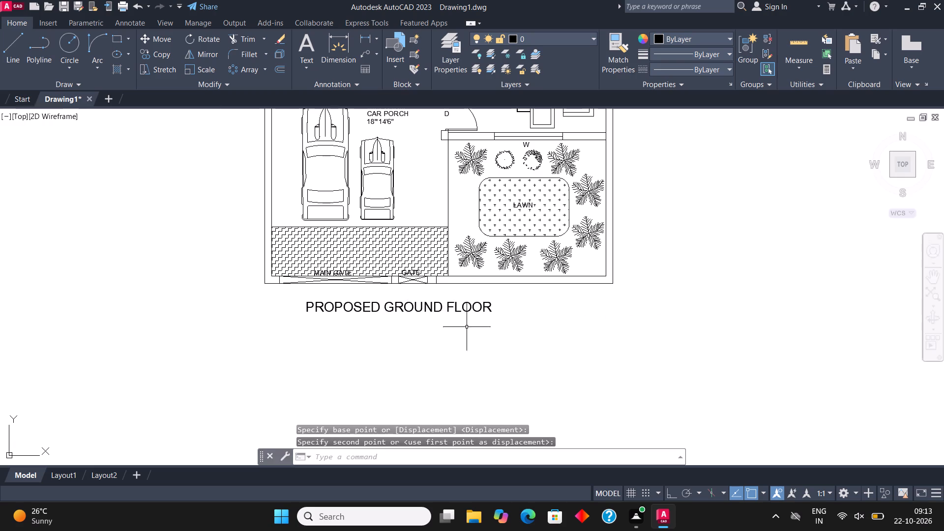
{"action": "left_click", "coordinate": [439, 314]}
{"action": "left_click", "coordinate": [159, 42]}
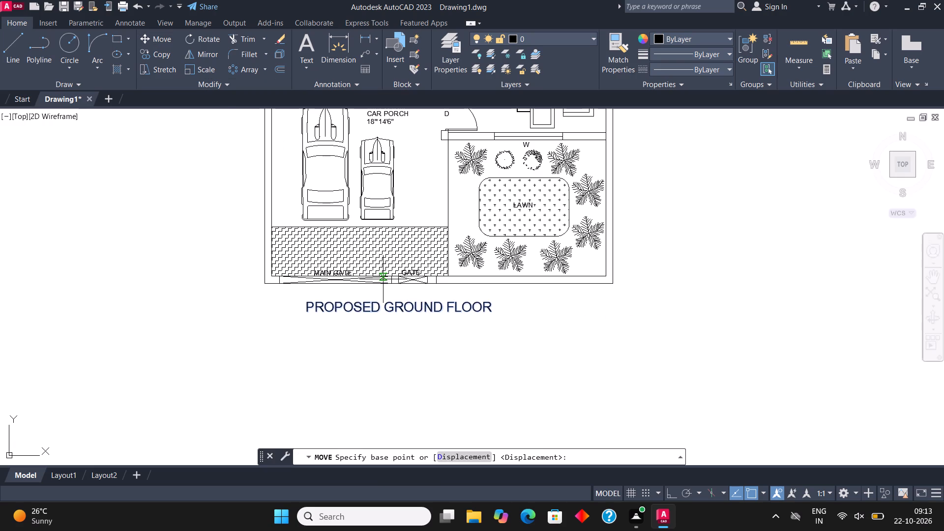
{"action": "left_click", "coordinate": [376, 311]}
{"action": "left_click", "coordinate": [369, 326]}
Create a layer named WALL with colour 140.
{"action": "scroll", "coordinate": [399, 370], "scroll_direction": "down", "scroll_amount": 1}
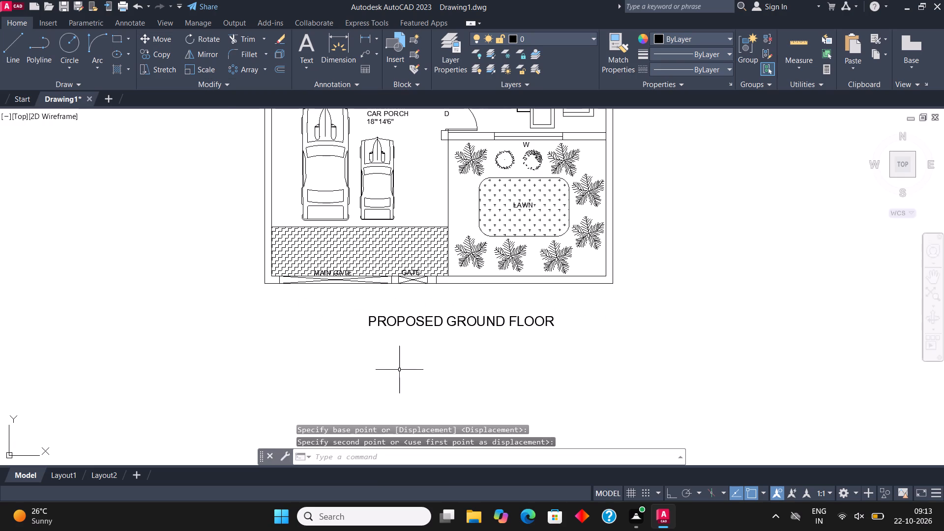
{"action": "scroll", "coordinate": [404, 372], "scroll_direction": "down", "scroll_amount": 1}
{"action": "middle_click_drag", "start_coordinate": [421, 219], "coordinate": [429, 264]}
{"action": "left_click", "coordinate": [442, 52]}
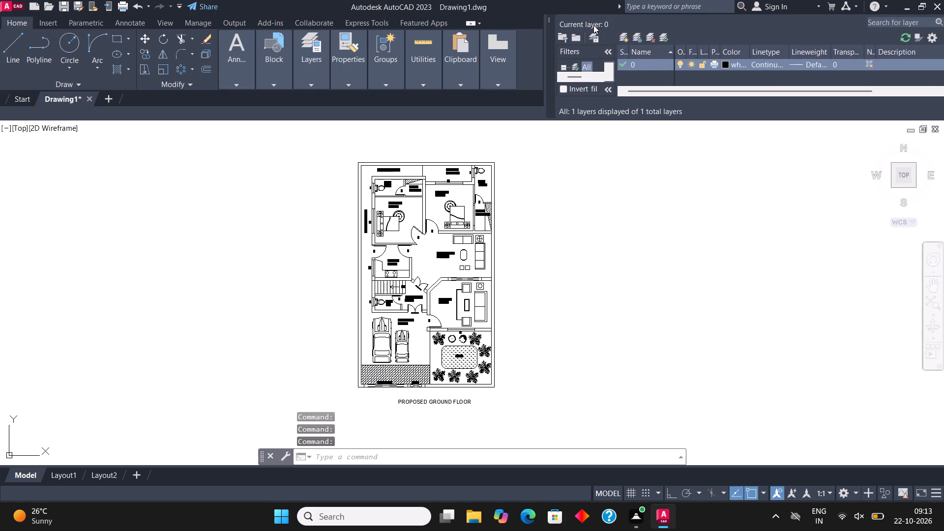
{"action": "left_click", "coordinate": [622, 38]}
{"action": "type", "text": "WAL"}
{"action": "key", "text": "l"}
{"action": "left_click", "coordinate": [723, 76]}
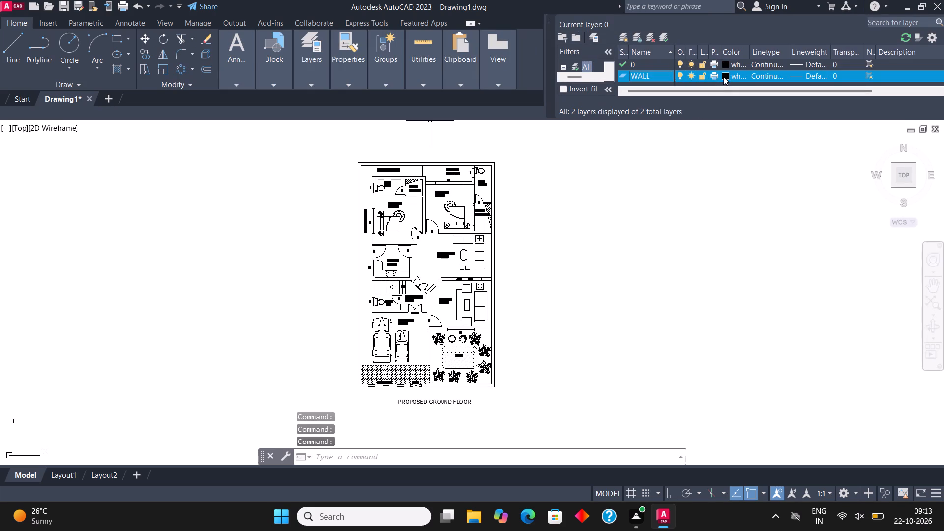
{"action": "left_click", "coordinate": [485, 219]}
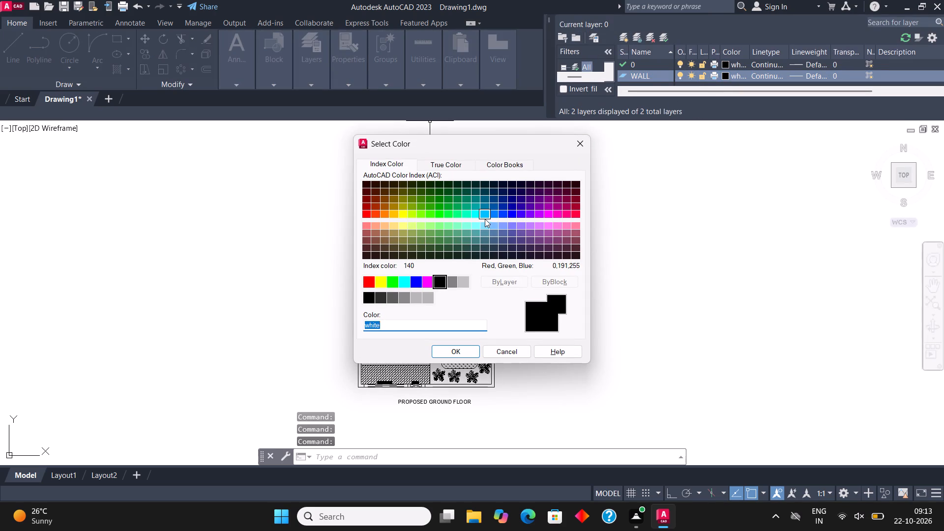
{"action": "left_click", "coordinate": [465, 359]}
{"action": "left_click", "coordinate": [469, 353]}
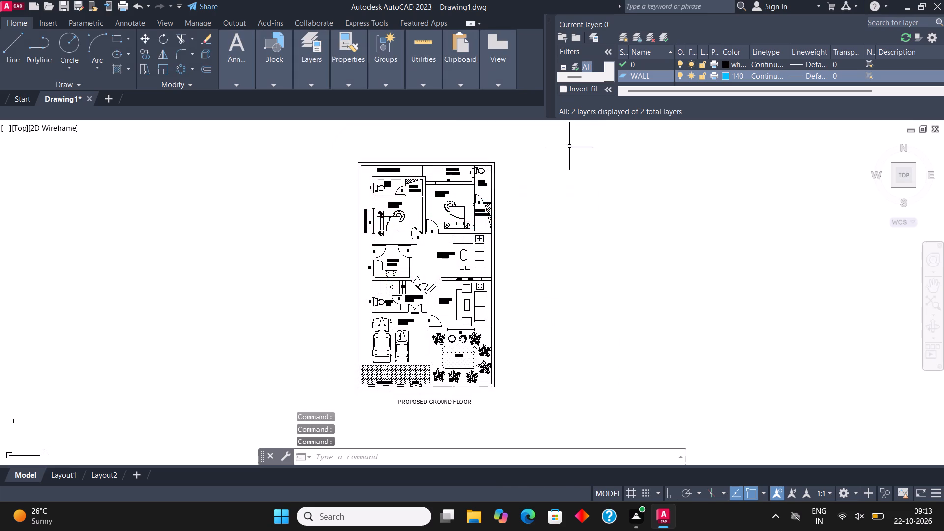
Create a layer named WIND with colour 210.
{"action": "left_click", "coordinate": [625, 39]}
{"action": "type", "text": "WIN"}
{"action": "key", "text": "d"}
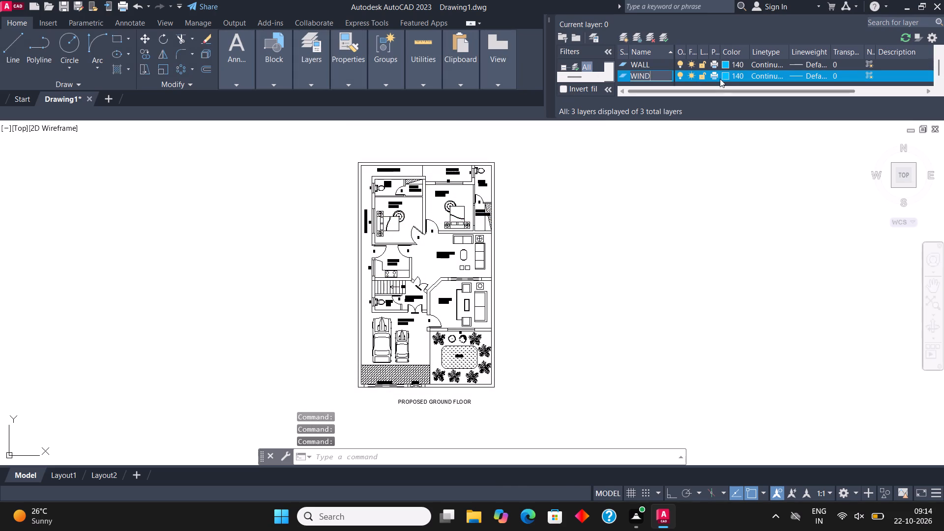
{"action": "left_click", "coordinate": [727, 77]}
{"action": "left_click", "coordinate": [547, 212]}
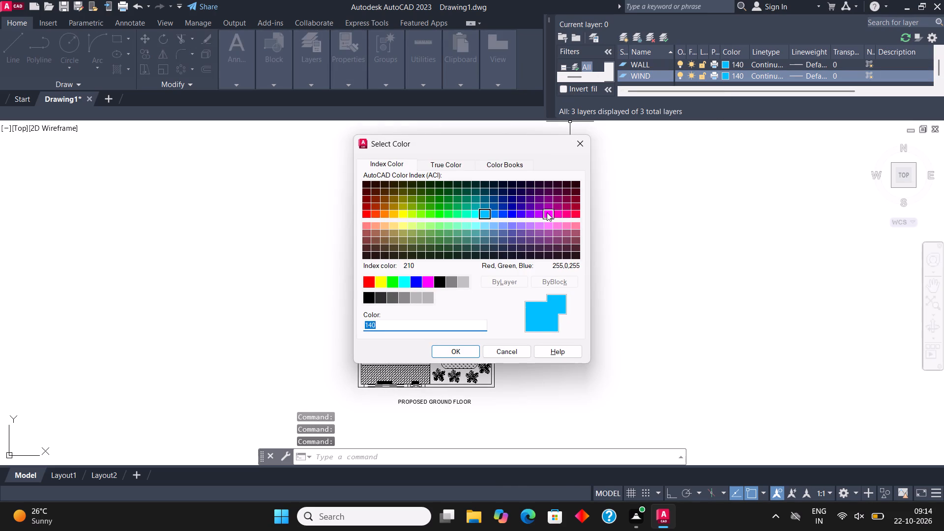
{"action": "left_click", "coordinate": [470, 349]}
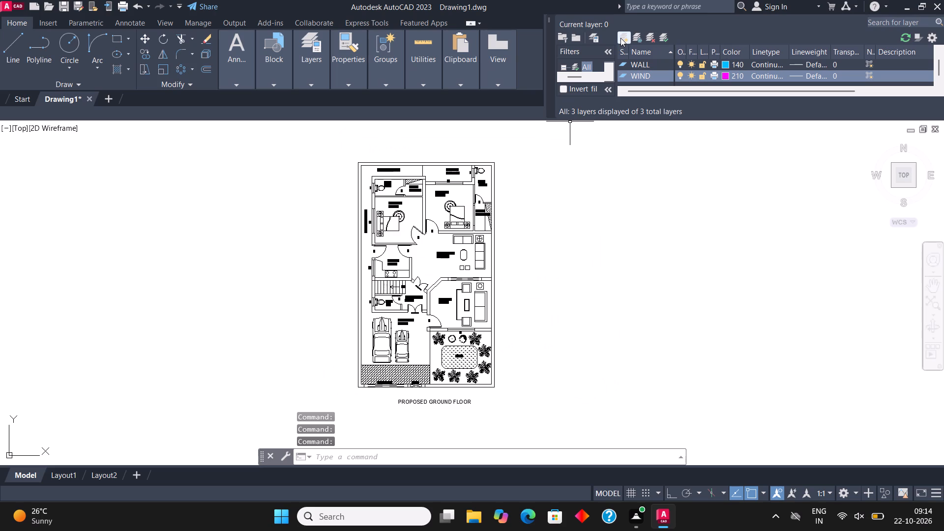
Create a layer named FUR with colour 10.
{"action": "left_click", "coordinate": [620, 38]}
{"action": "type", "text": "FUR"}
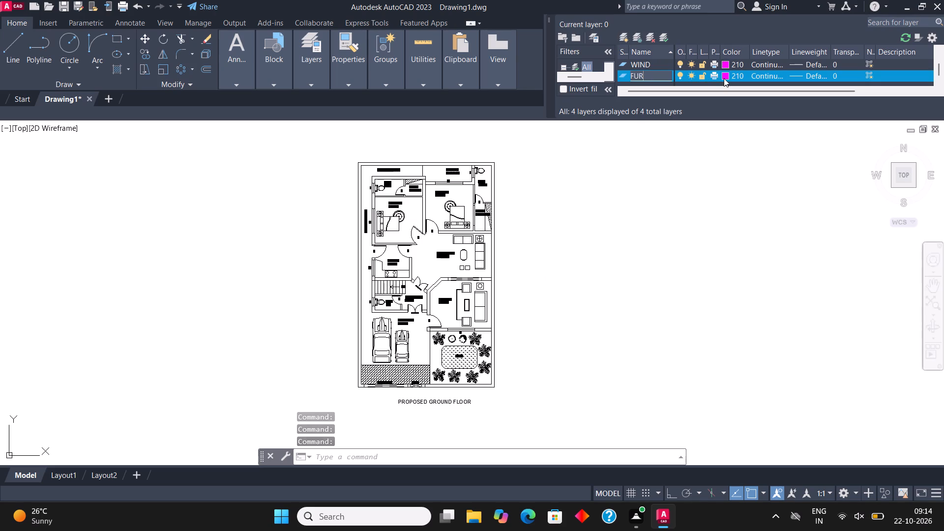
{"action": "left_click", "coordinate": [724, 78]}
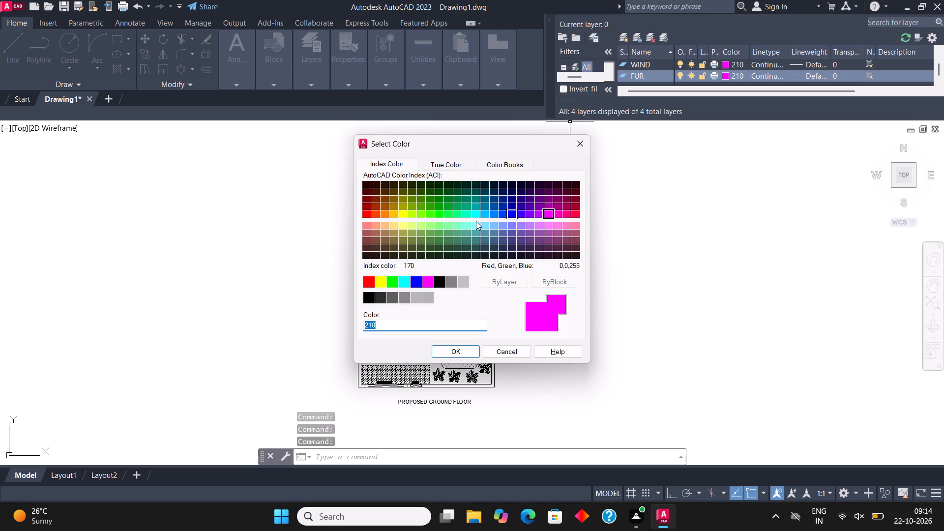
{"action": "left_click", "coordinate": [367, 218]}
{"action": "left_click", "coordinate": [455, 352]}
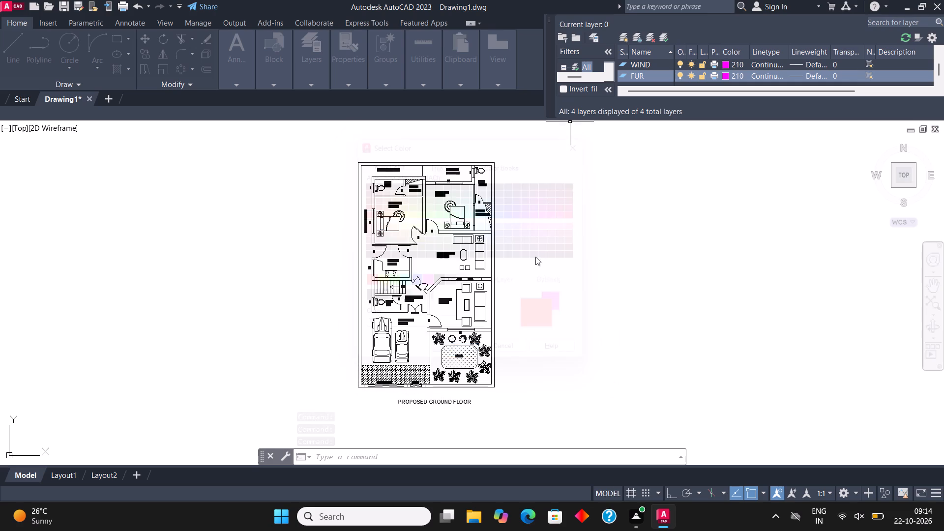
Create a layer named TREE with colour 90.
{"action": "left_click", "coordinate": [620, 34]}
{"action": "type", "text": "TRE"}
{"action": "key", "text": "e"}
{"action": "left_click", "coordinate": [726, 77]}
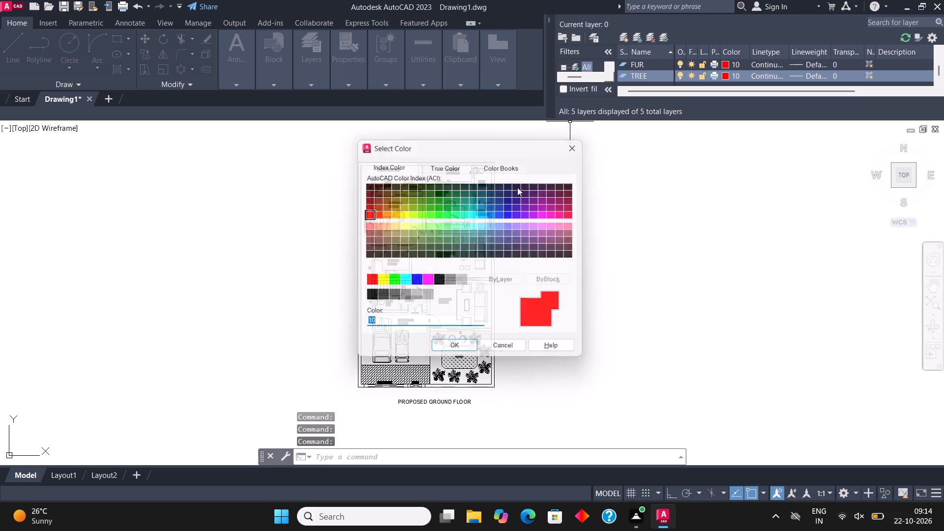
{"action": "left_click", "coordinate": [442, 217]}
{"action": "left_click", "coordinate": [460, 352]}
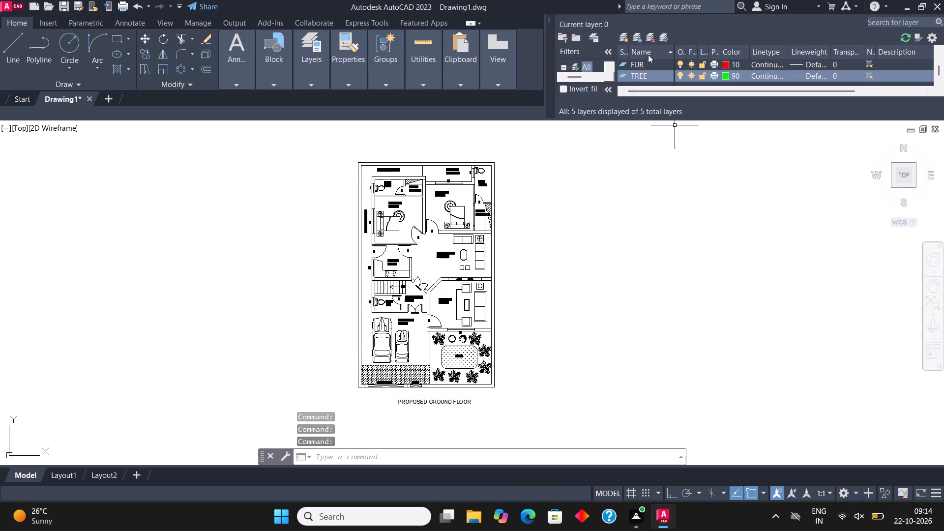
Create a layer named DOOR with colour 190 and close the layer manager.
{"action": "left_click", "coordinate": [625, 32]}
{"action": "type", "text": "DOO"}
{"action": "key", "text": "r"}
{"action": "left_click", "coordinate": [726, 75]}
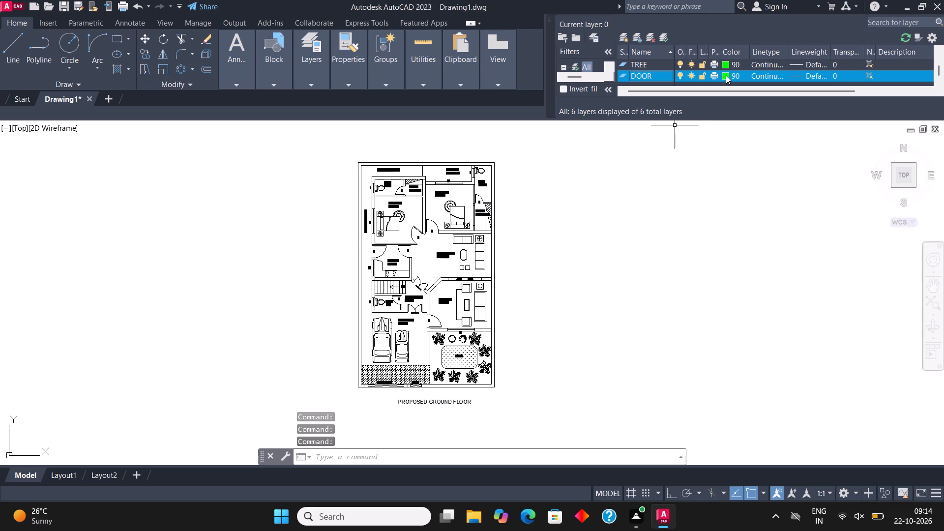
{"action": "left_click", "coordinate": [529, 215]}
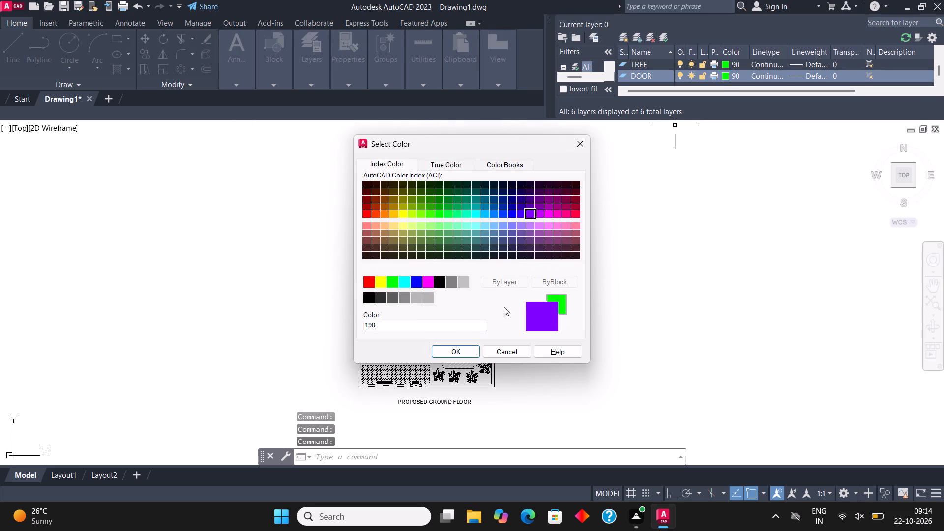
{"action": "left_click", "coordinate": [462, 355]}
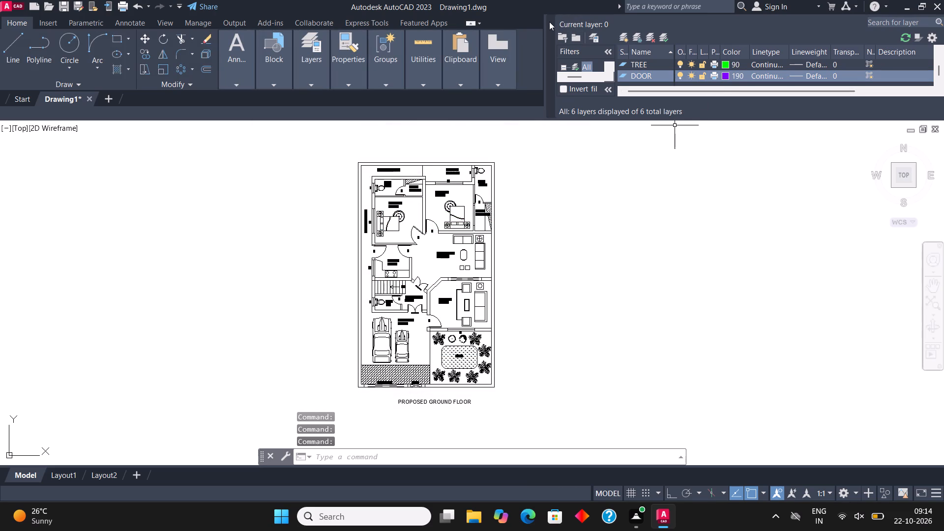
{"action": "left_click", "coordinate": [549, 21]}
Make WALL the current layer.
{"action": "scroll", "coordinate": [374, 144], "scroll_direction": "up", "scroll_amount": 1}
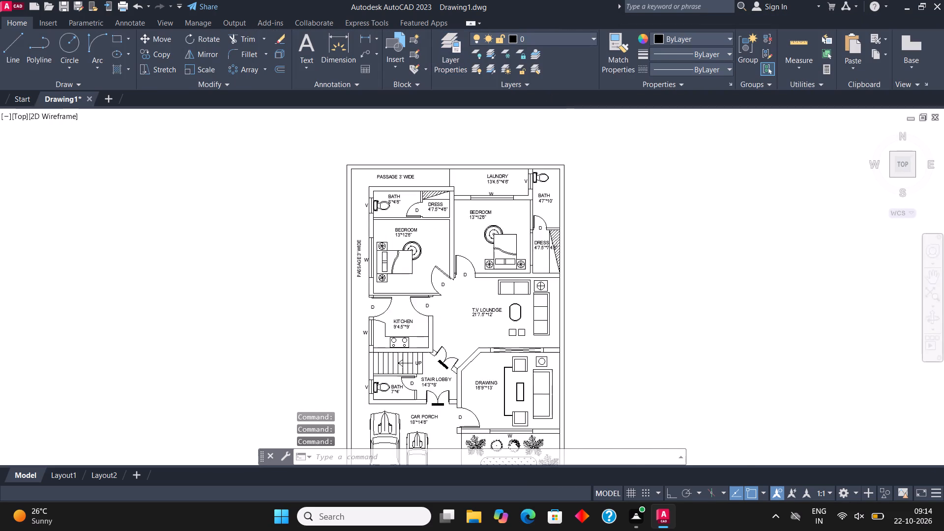
{"action": "scroll", "coordinate": [374, 144], "scroll_direction": "up", "scroll_amount": 2}
{"action": "left_click", "coordinate": [539, 31]}
{"action": "left_click", "coordinate": [542, 38]}
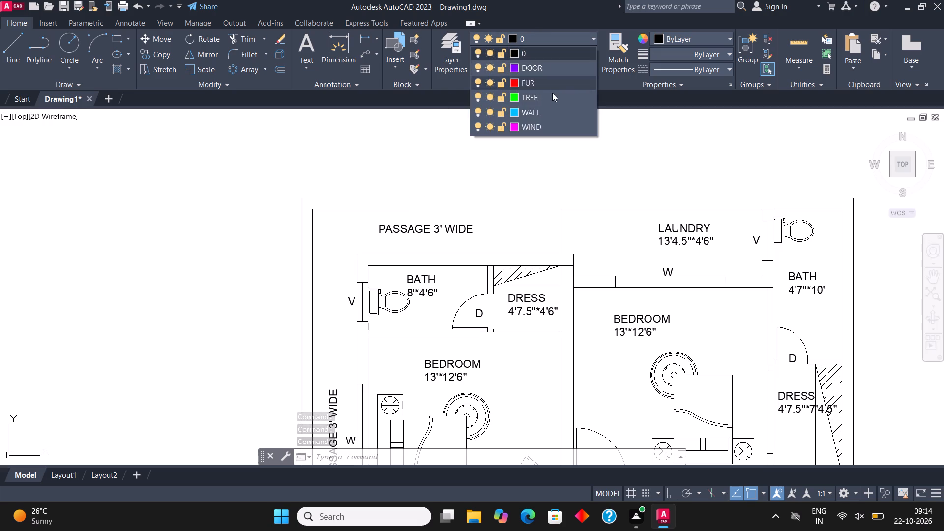
{"action": "left_click", "coordinate": [551, 115]}
Start a hatch and fill the walls around the 8'*4'6" bath, its adjoining dress and the bedroom below them.
{"action": "key", "text": "h"}
{"action": "key", "text": "Return"}
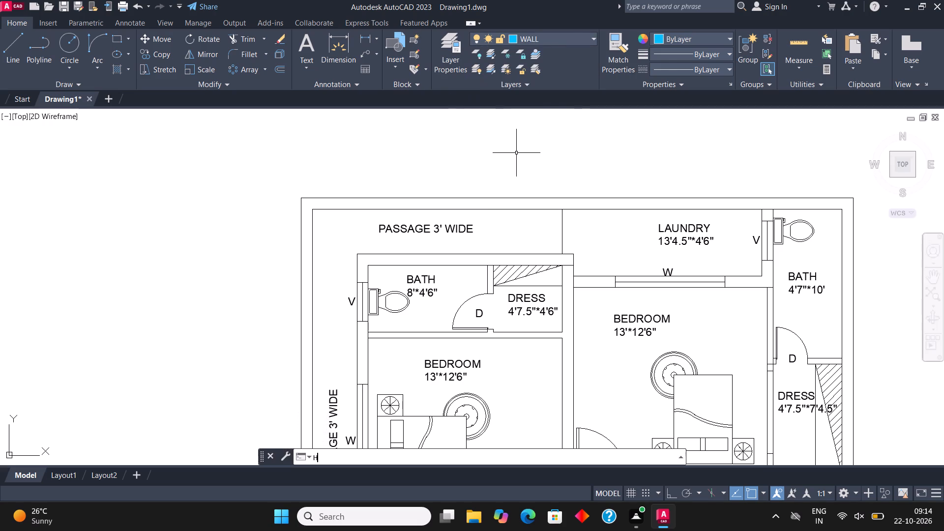
{"action": "middle_click_drag", "start_coordinate": [497, 265], "coordinate": [421, 149]}
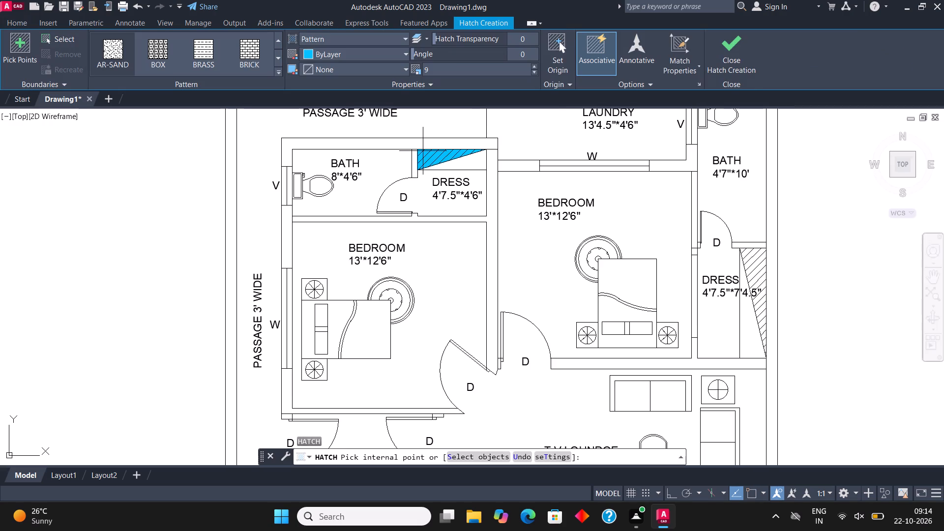
{"action": "left_click", "coordinate": [398, 142]}
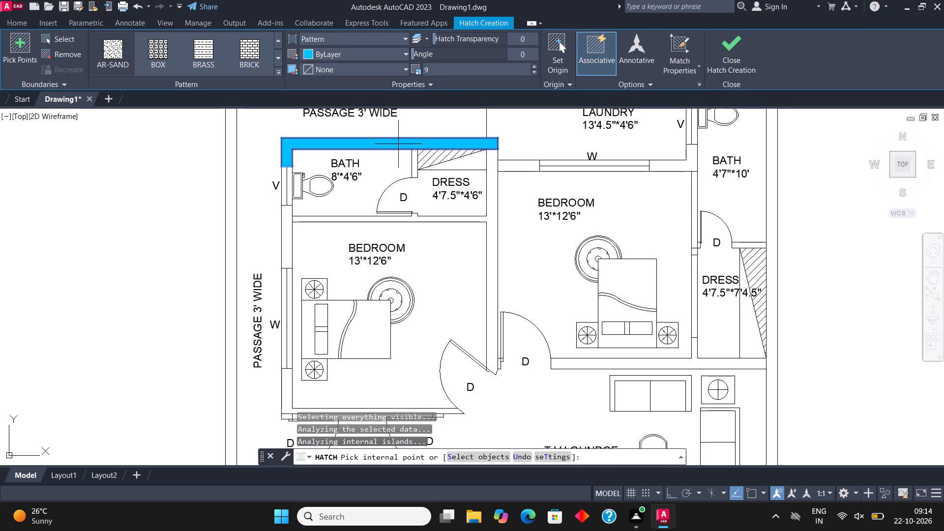
{"action": "left_click", "coordinate": [288, 232]}
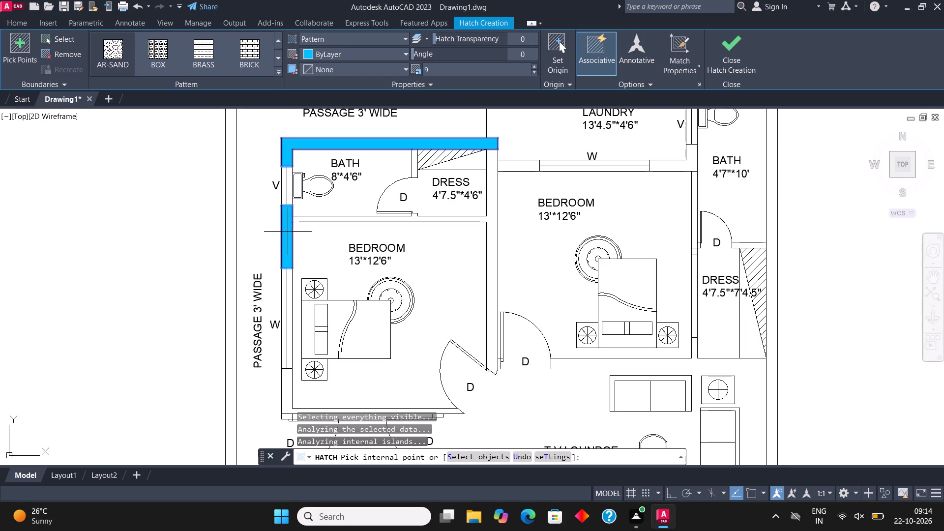
{"action": "left_click", "coordinate": [348, 218]}
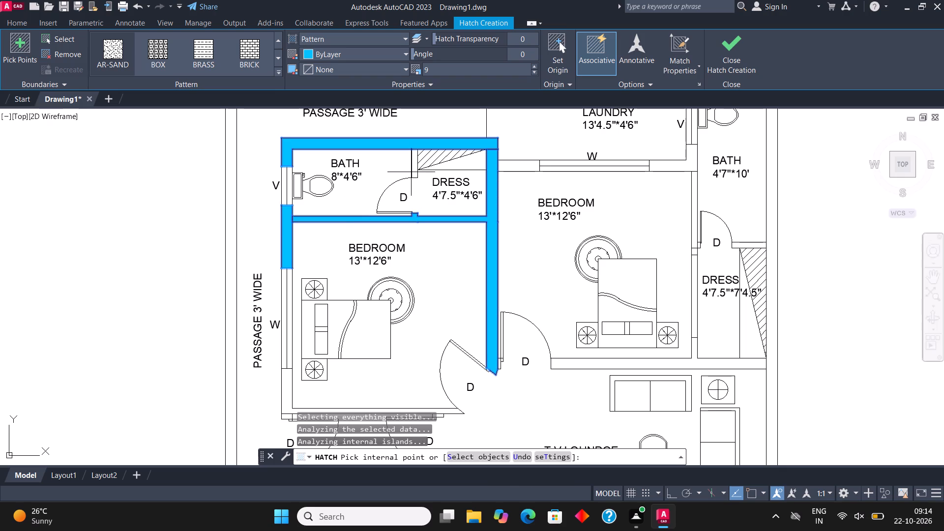
{"action": "left_click", "coordinate": [413, 165]}
Add to the hatch the walls between laundry and second bedroom, and those around the 4'7.5"*7'4.5" dress, including the short pieces at its door.
{"action": "left_click", "coordinate": [525, 167]}
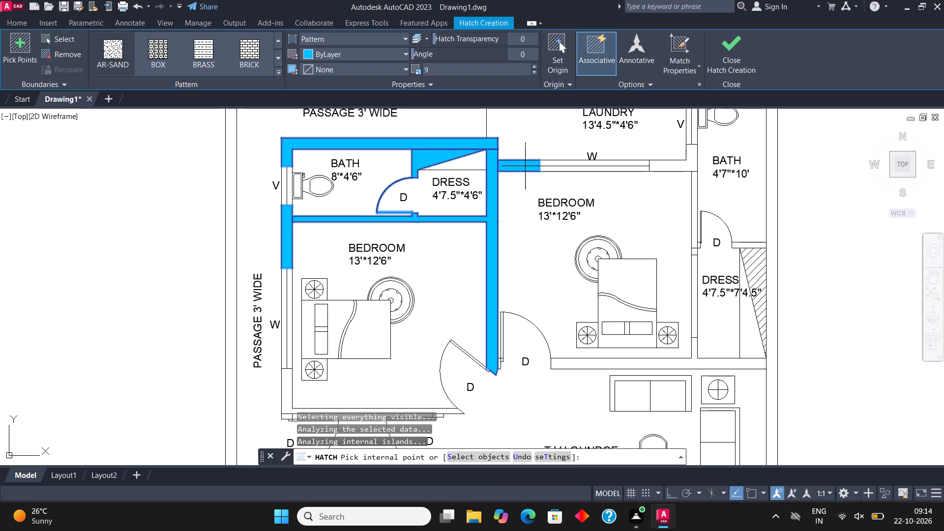
{"action": "left_click", "coordinate": [669, 169]}
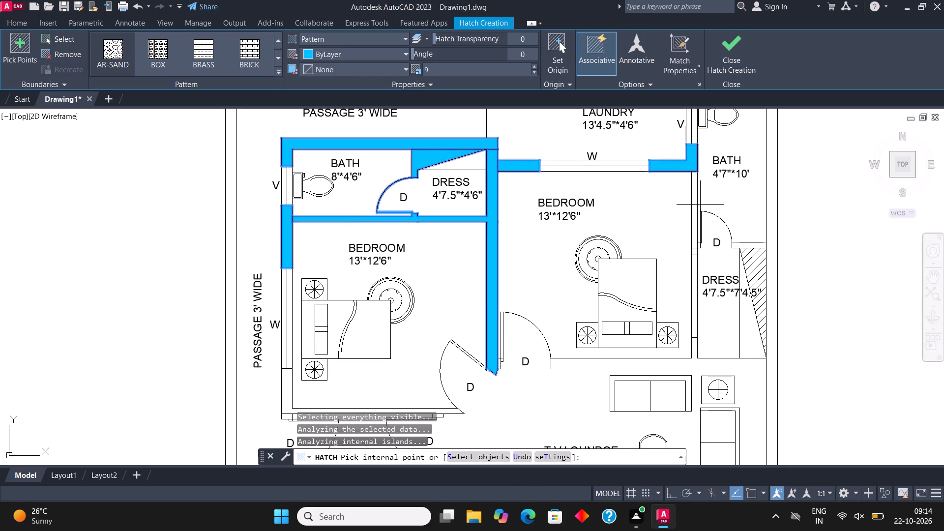
{"action": "left_click", "coordinate": [694, 208]}
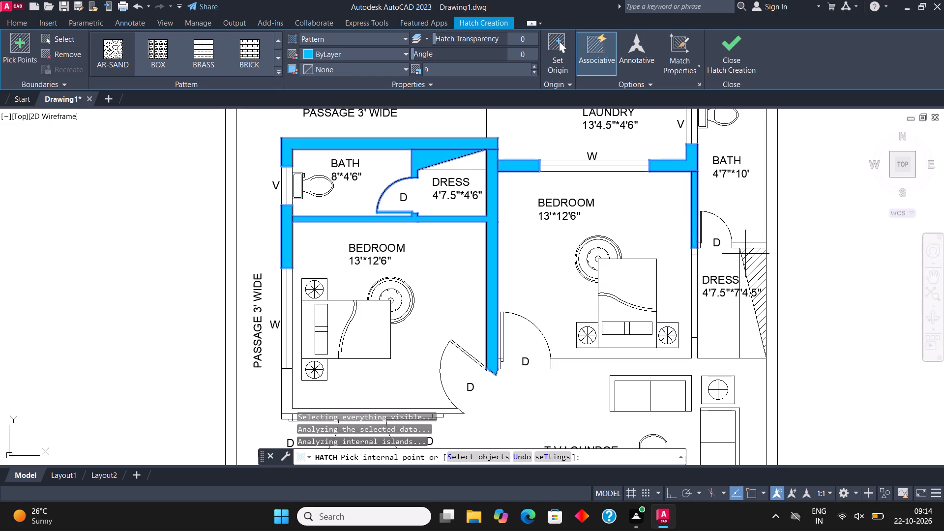
{"action": "scroll", "coordinate": [745, 245], "scroll_direction": "up", "scroll_amount": 3}
{"action": "left_click", "coordinate": [740, 249]}
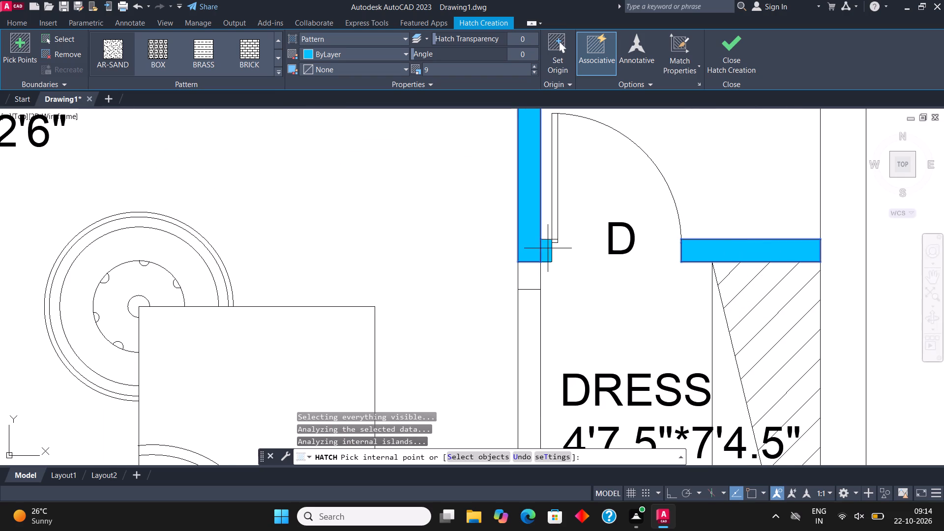
{"action": "left_click", "coordinate": [548, 248]}
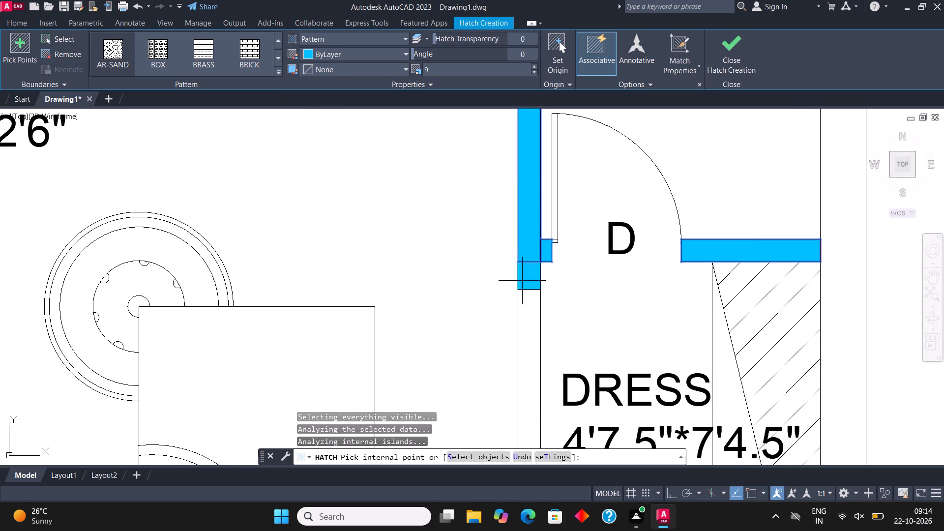
{"action": "left_click", "coordinate": [522, 281]}
{"action": "scroll", "coordinate": [521, 226], "scroll_direction": "down", "scroll_amount": 4}
{"action": "left_click", "coordinate": [524, 398]}
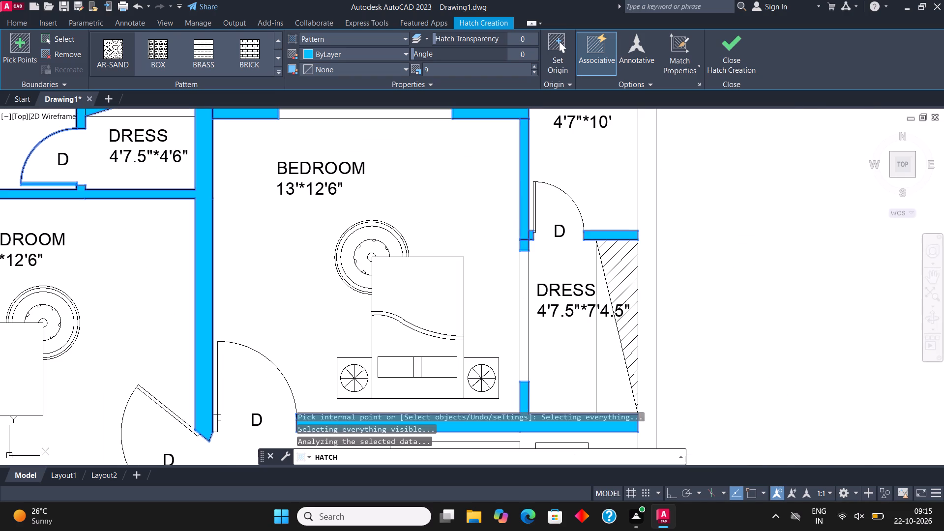
Add to the hatch the corner wall between the first bedroom and the kitchen, including the small piece at the kitchen's passage door.
{"action": "scroll", "coordinate": [530, 328], "scroll_direction": "down", "scroll_amount": 3}
{"action": "middle_click_drag", "start_coordinate": [533, 358], "coordinate": [541, 262]}
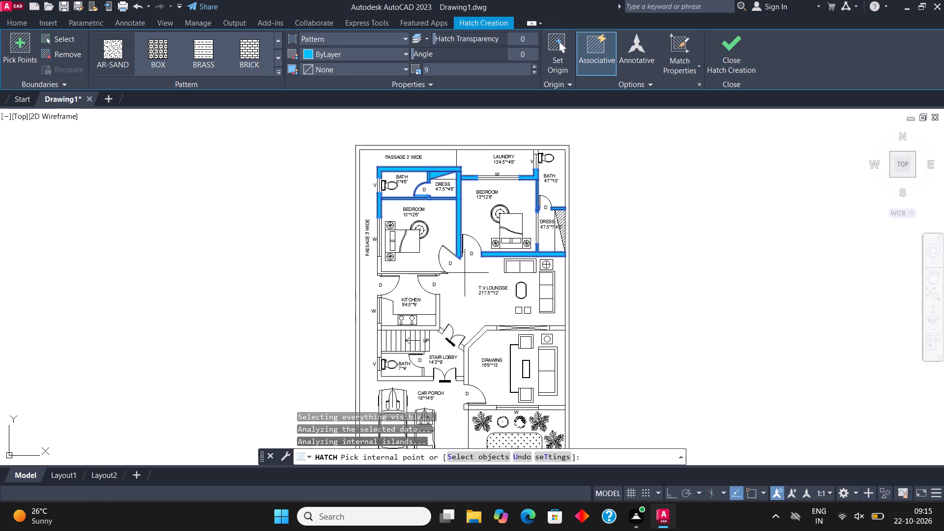
{"action": "scroll", "coordinate": [371, 265], "scroll_direction": "up", "scroll_amount": 3}
{"action": "left_click", "coordinate": [395, 261]}
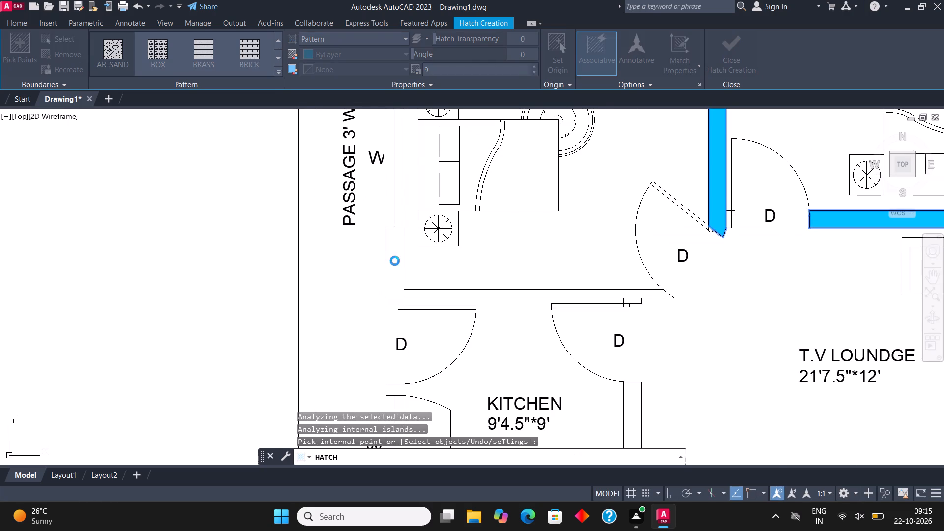
{"action": "left_click", "coordinate": [602, 168]}
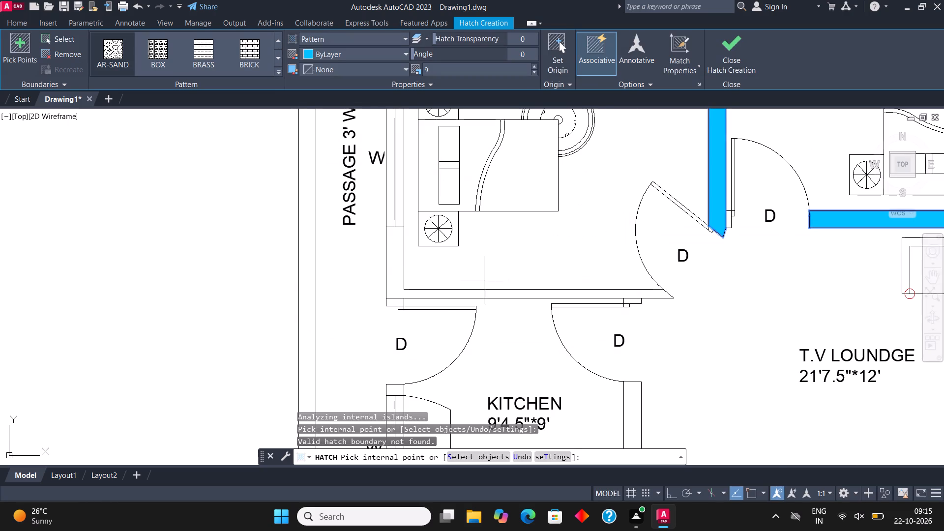
{"action": "left_click", "coordinate": [397, 302]}
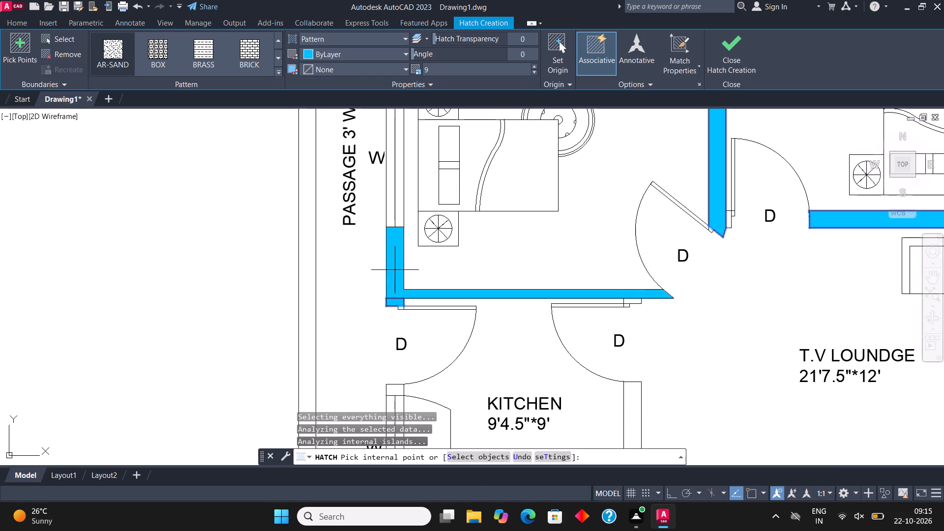
{"action": "left_click", "coordinate": [395, 269]}
Add to the hatch the kitchen wall pieces on both sides of its window and the wall separating the kitchen from the stairs.
{"action": "scroll", "coordinate": [395, 269], "scroll_direction": "down", "scroll_amount": 2}
{"action": "scroll", "coordinate": [392, 345], "scroll_direction": "up", "scroll_amount": 3}
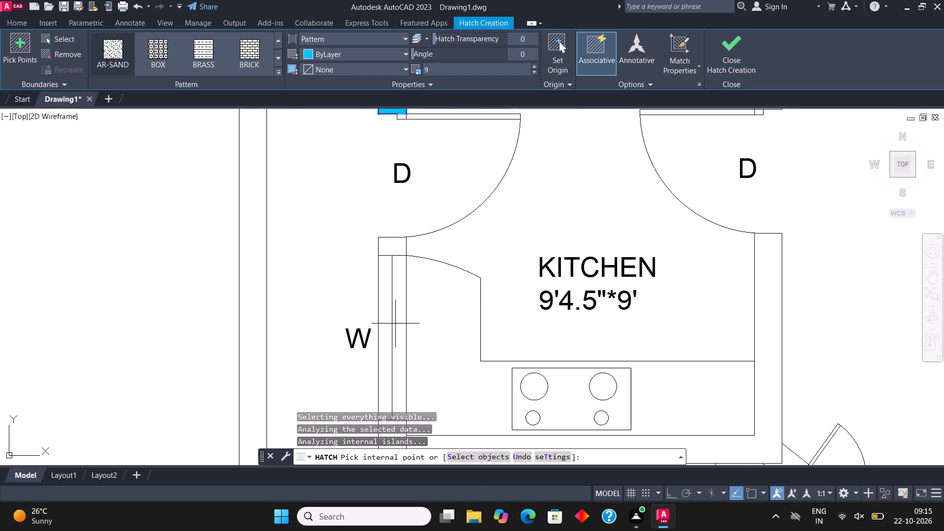
{"action": "left_click", "coordinate": [393, 248]}
{"action": "scroll", "coordinate": [405, 234], "scroll_direction": "down", "scroll_amount": 3}
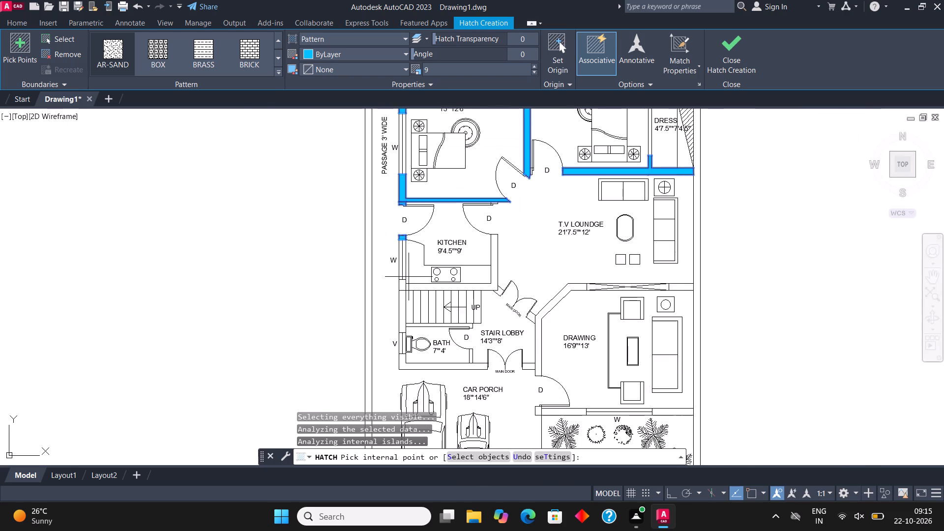
{"action": "scroll", "coordinate": [409, 279], "scroll_direction": "up", "scroll_amount": 2}
{"action": "left_click", "coordinate": [389, 299]}
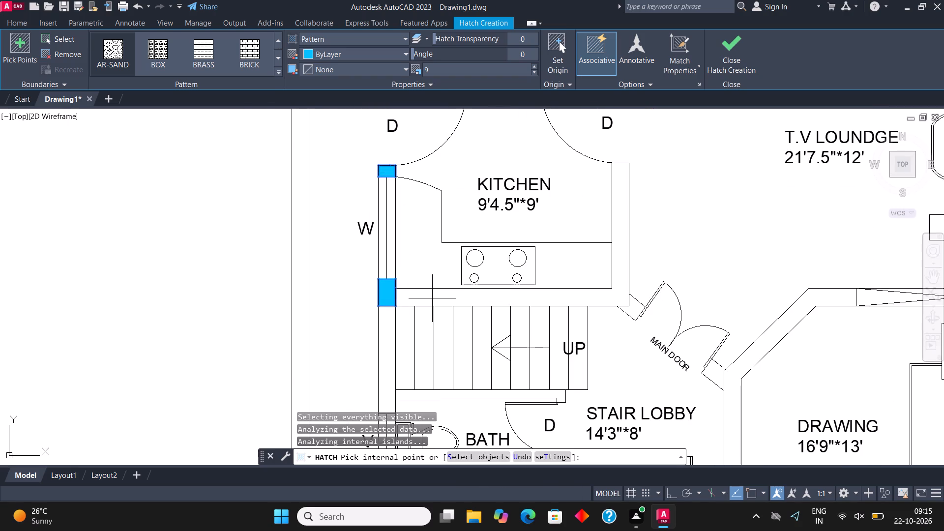
{"action": "left_click", "coordinate": [432, 298]}
Add to the hatch the outer wall beside the stairs, the wall between stairs and 7'*4' bath, and the short wall at the bath door.
{"action": "scroll", "coordinate": [432, 298], "scroll_direction": "down", "scroll_amount": 3}
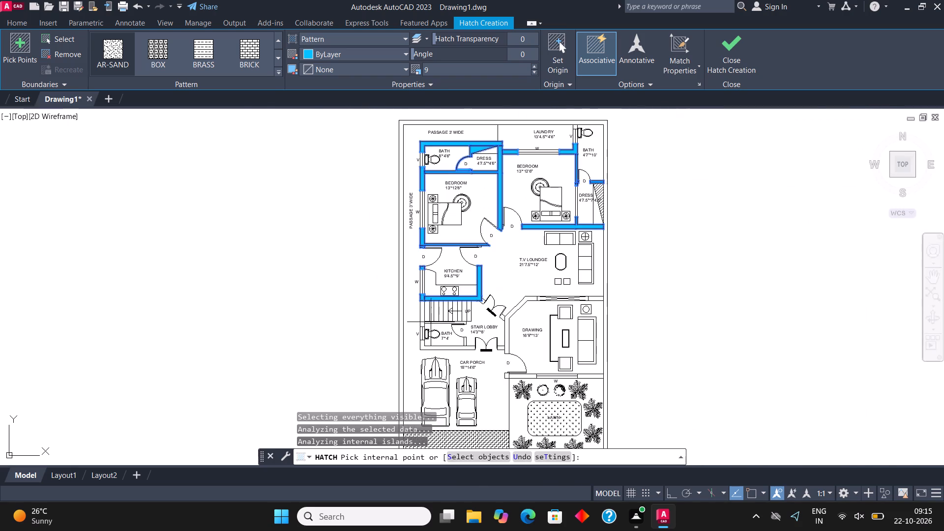
{"action": "scroll", "coordinate": [422, 333], "scroll_direction": "up", "scroll_amount": 2}
{"action": "left_click", "coordinate": [419, 283]}
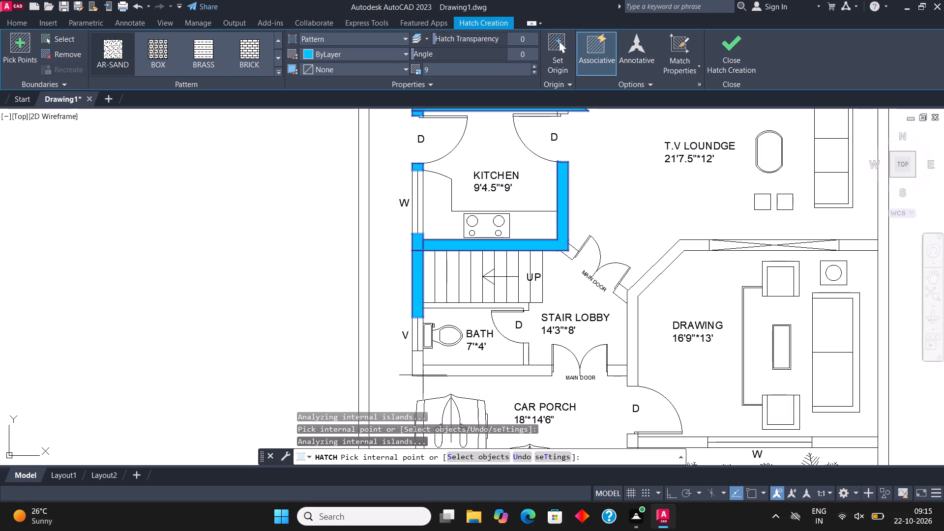
{"action": "left_click", "coordinate": [417, 363]}
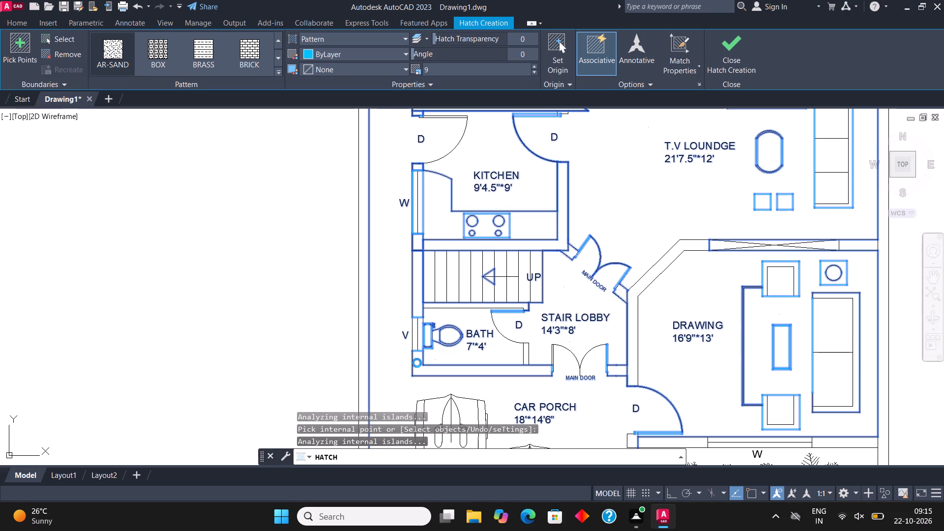
{"action": "key", "text": "ctrl+z"}
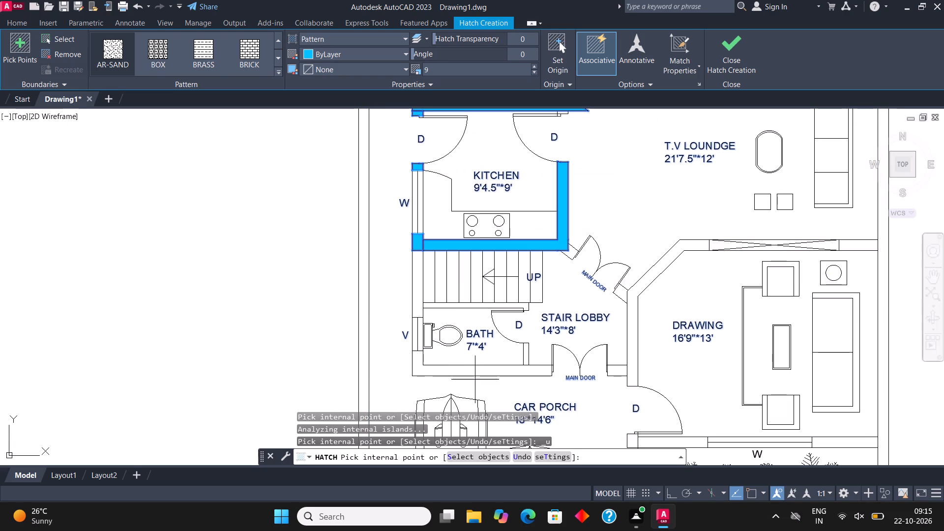
{"action": "left_click", "coordinate": [527, 354]}
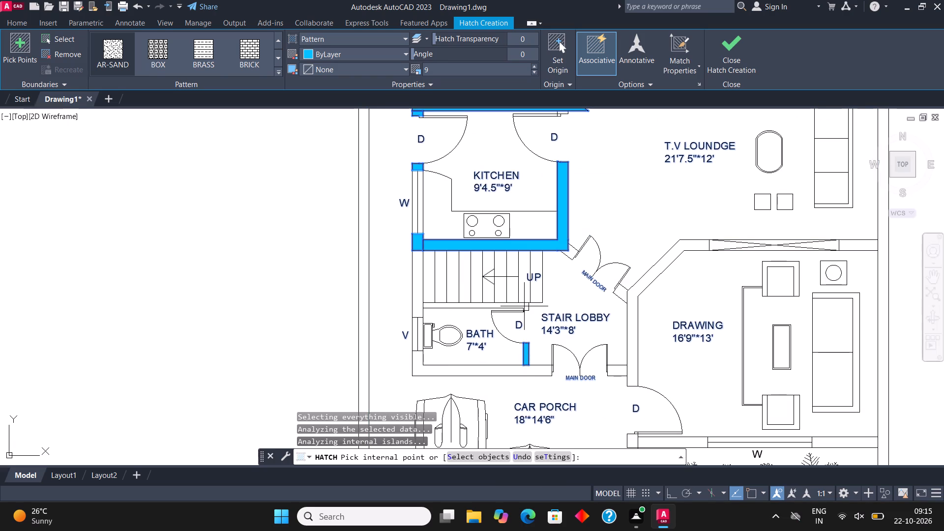
{"action": "left_click", "coordinate": [524, 307]}
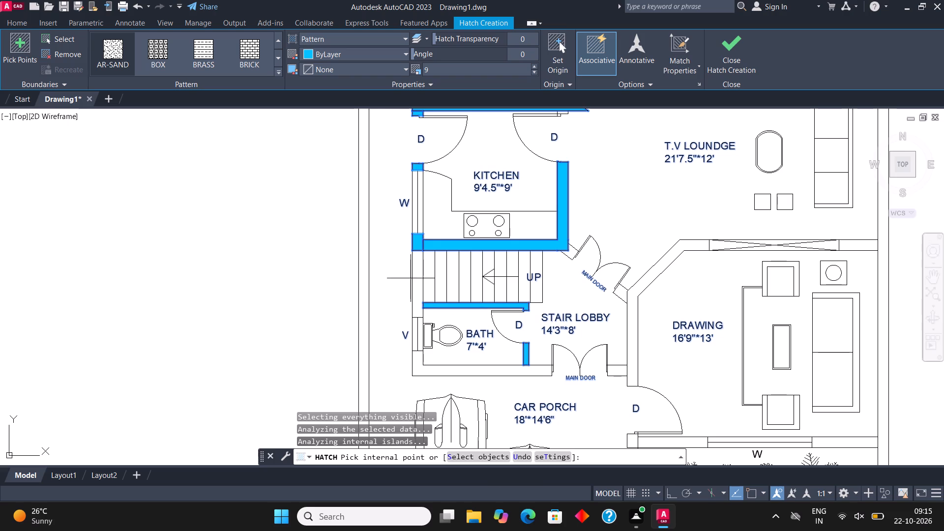
{"action": "left_click", "coordinate": [411, 278]}
{"action": "key", "text": "ctrl+z"}
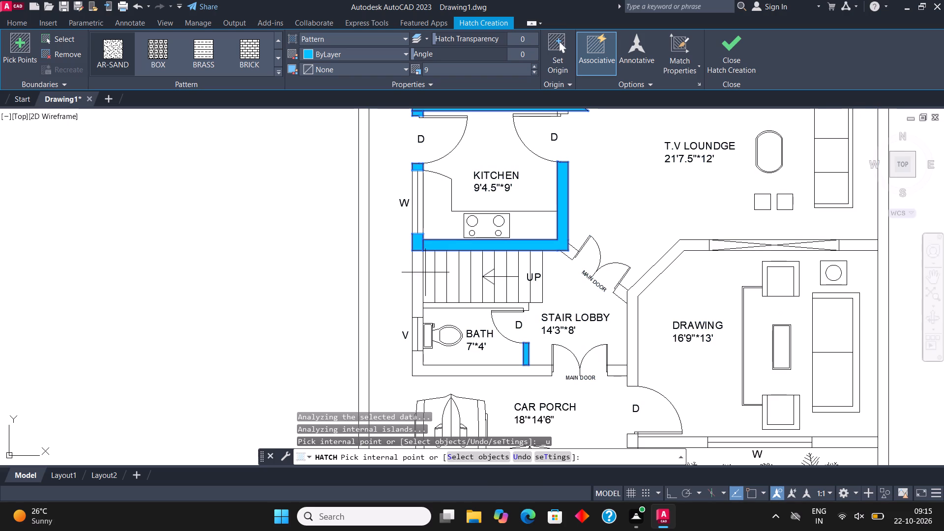
{"action": "left_click", "coordinate": [418, 264]}
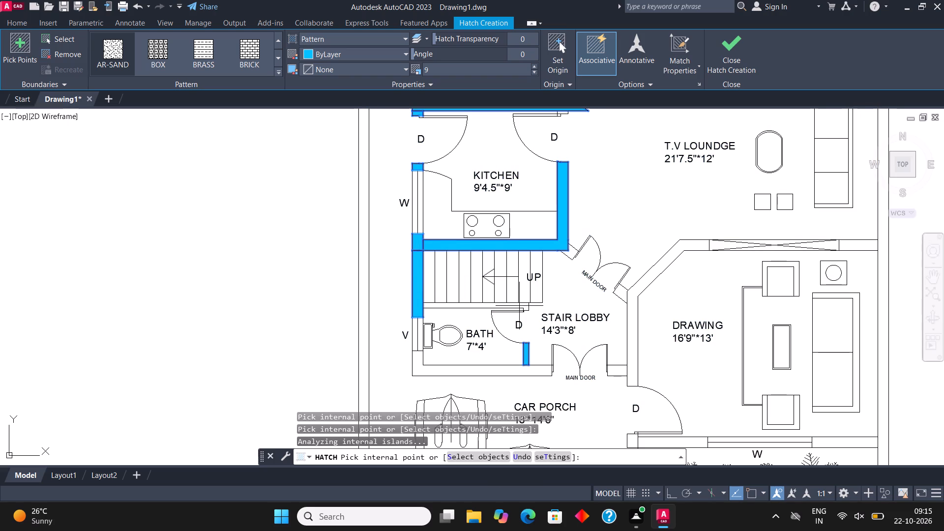
{"action": "left_click", "coordinate": [520, 306]}
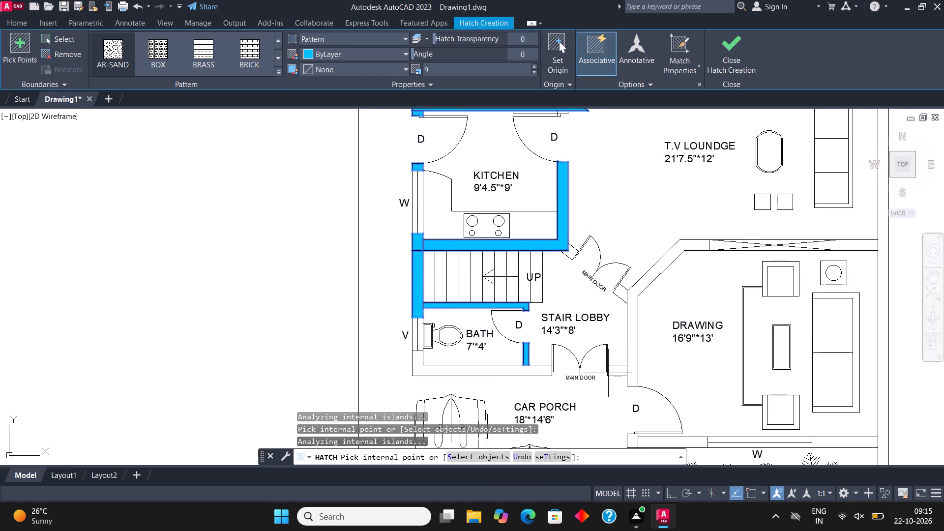
Add to the hatch the walls between the car porch and the bath and stair lobby, plus the drawing room's window-side wall pieces.
{"action": "left_click", "coordinate": [618, 373]}
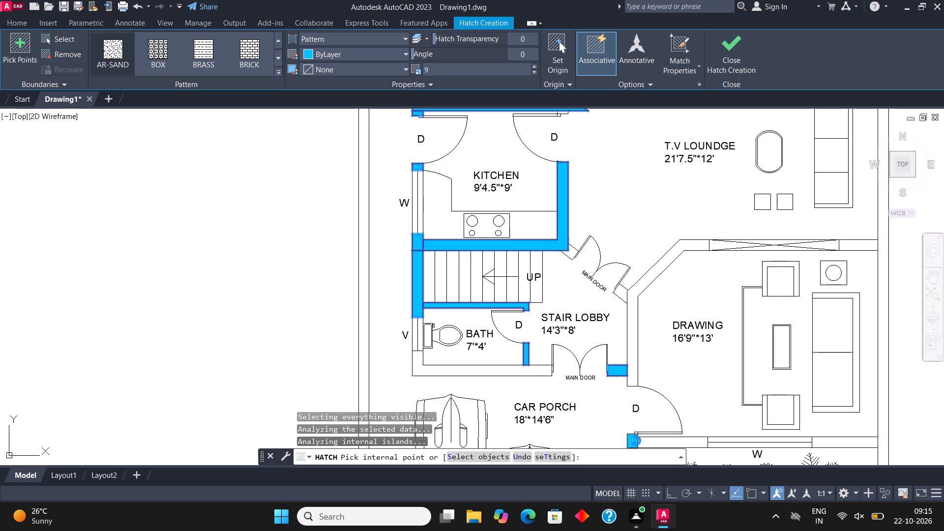
{"action": "left_click", "coordinate": [636, 441]}
{"action": "left_click", "coordinate": [661, 444]}
{"action": "left_click", "coordinate": [519, 374]}
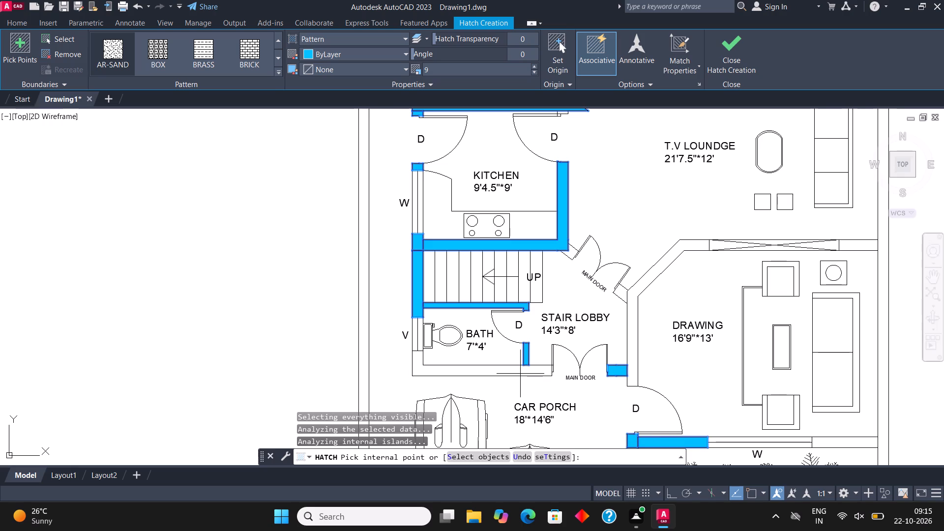
{"action": "left_click", "coordinate": [863, 443]}
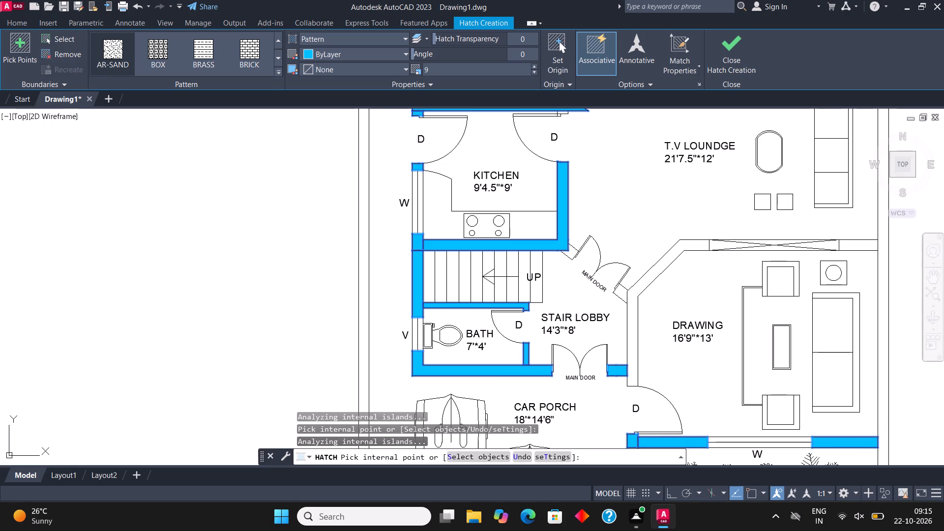
Add to the hatch the walls between T.V lounge and drawing room, the angled wall, and both stubs beside the angled main door.
{"action": "left_click", "coordinate": [850, 244]}
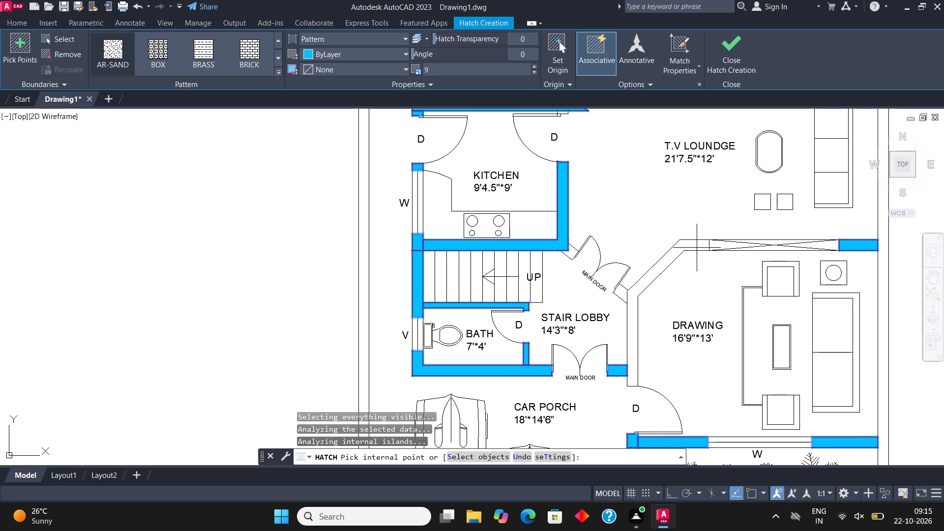
{"action": "left_click", "coordinate": [695, 245]}
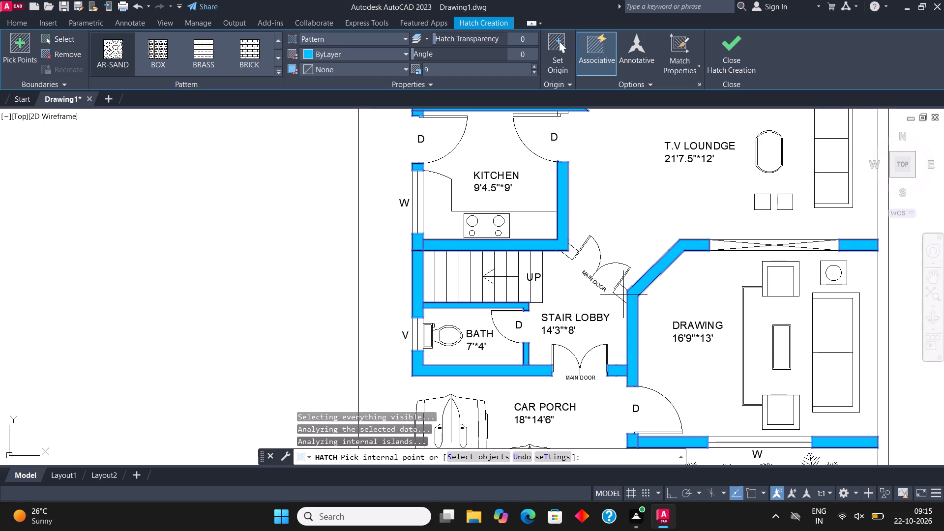
{"action": "left_click", "coordinate": [621, 294]}
{"action": "left_click", "coordinate": [573, 255]}
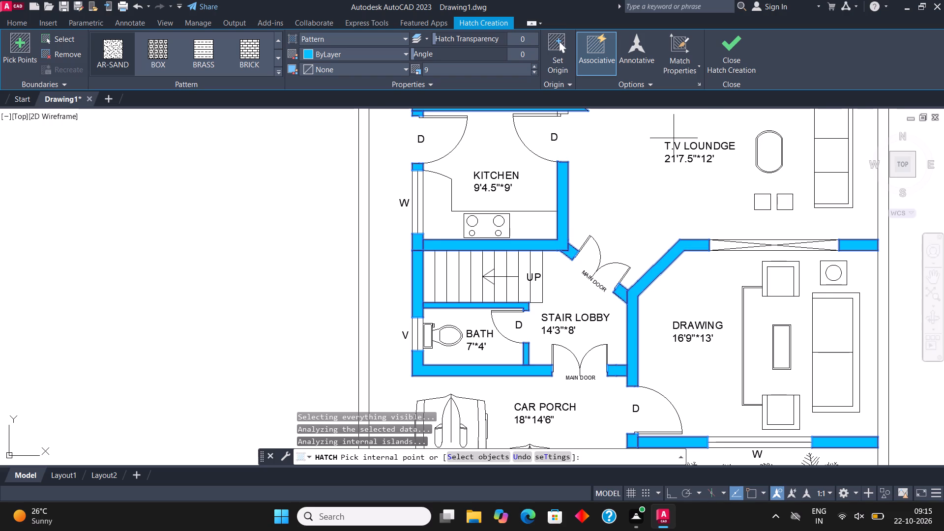
Finish the current hatch of the interior walls.
{"action": "left_click", "coordinate": [725, 42]}
Hatch the outer boundary walls around the whole plot and the short wall piece above the ventilator between laundry and bath.
{"action": "scroll", "coordinate": [550, 244], "scroll_direction": "down", "scroll_amount": 3}
{"action": "scroll", "coordinate": [580, 300], "scroll_direction": "up", "scroll_amount": 1}
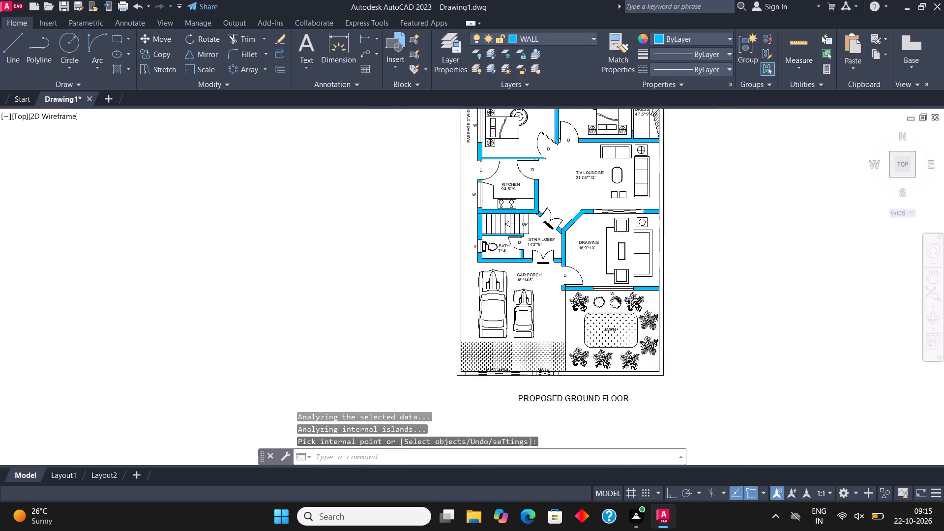
{"action": "scroll", "coordinate": [580, 300], "scroll_direction": "up", "scroll_amount": 2}
{"action": "middle_click_drag", "start_coordinate": [579, 301], "coordinate": [480, 354]}
{"action": "key", "text": "h"}
{"action": "key", "text": "Return"}
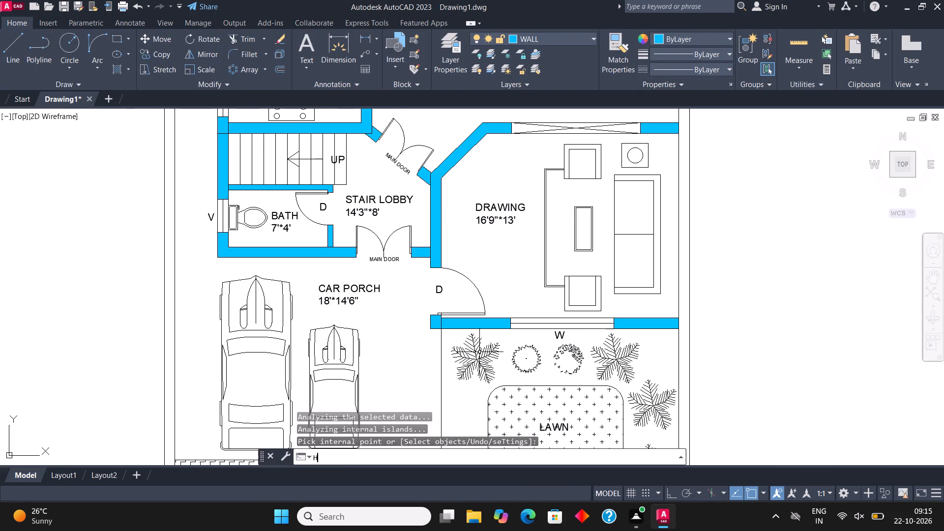
{"action": "scroll", "coordinate": [533, 290], "scroll_direction": "down", "scroll_amount": 2}
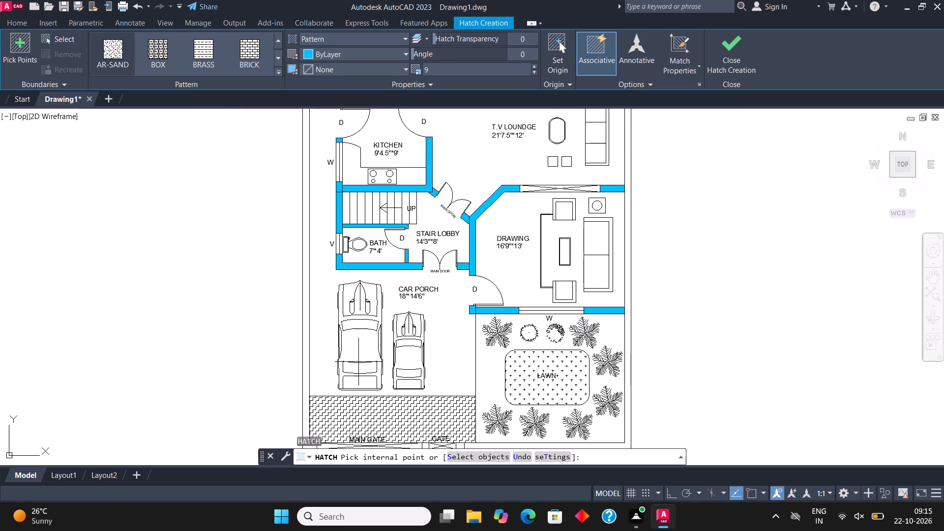
{"action": "left_click", "coordinate": [305, 349]}
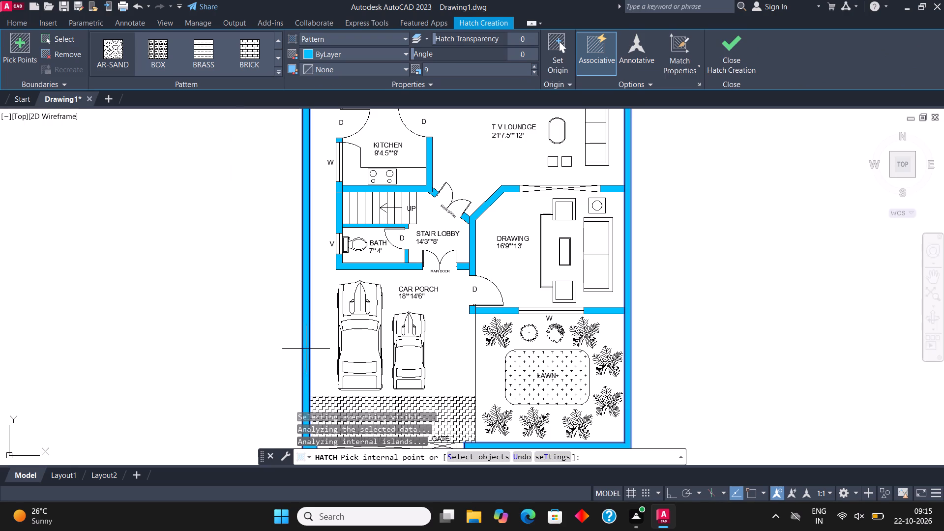
{"action": "scroll", "coordinate": [470, 363], "scroll_direction": "down", "scroll_amount": 1}
{"action": "middle_click_drag", "start_coordinate": [572, 272], "coordinate": [590, 334]}
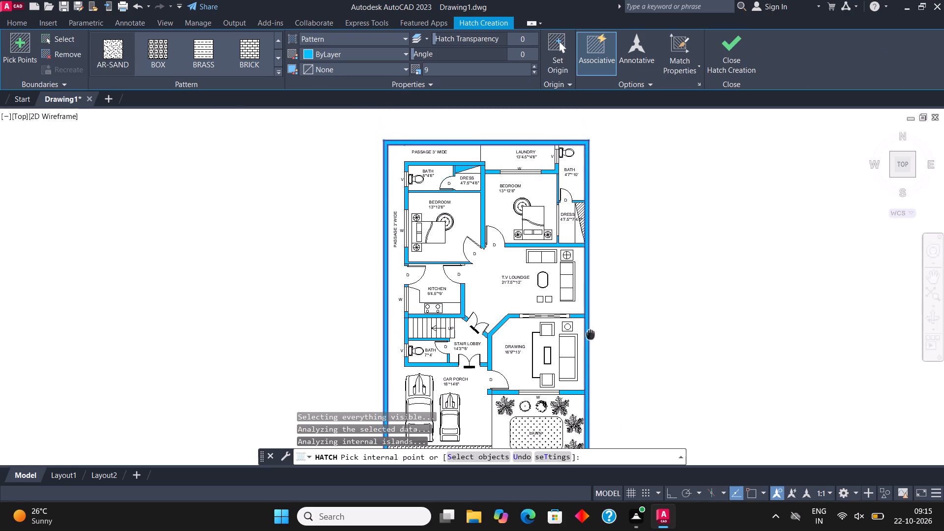
{"action": "middle_click_drag", "start_coordinate": [481, 273], "coordinate": [486, 298]}
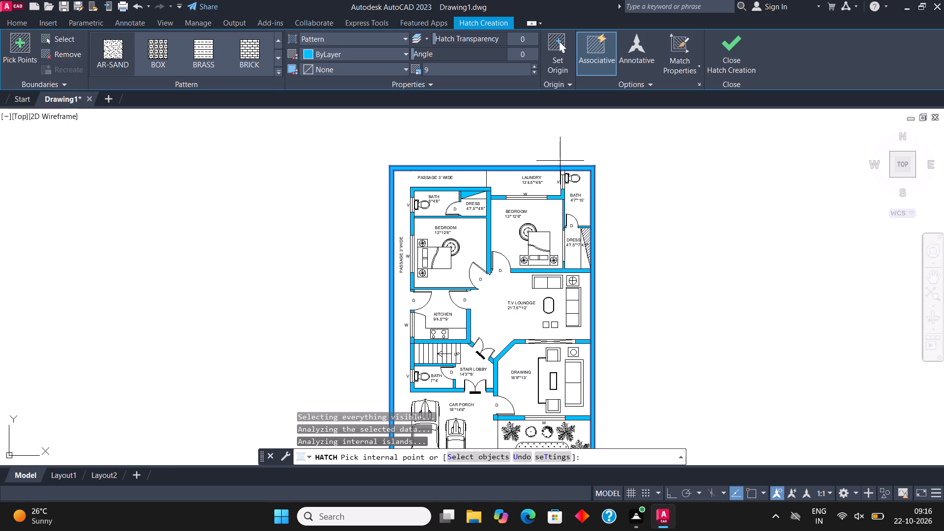
{"action": "scroll", "coordinate": [560, 161], "scroll_direction": "up", "scroll_amount": 7}
{"action": "left_click", "coordinate": [559, 194]}
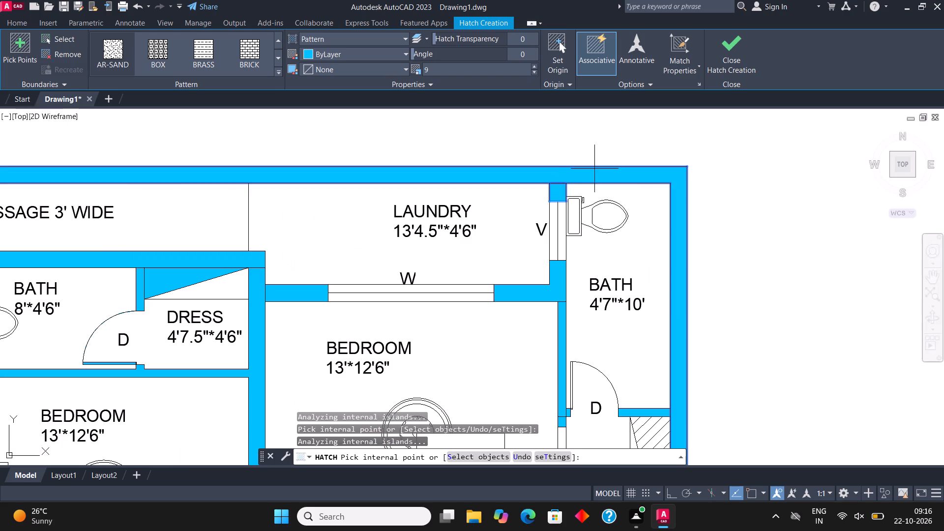
{"action": "left_click", "coordinate": [732, 47]}
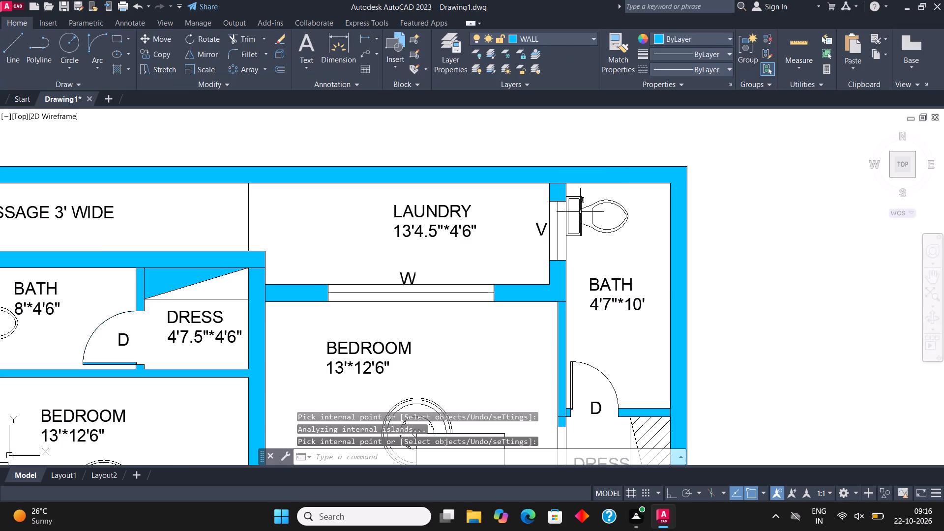
Select the drawing room door and all similar doors and assign them to the DOOR layer.
{"action": "scroll", "coordinate": [581, 213], "scroll_direction": "down", "scroll_amount": 2}
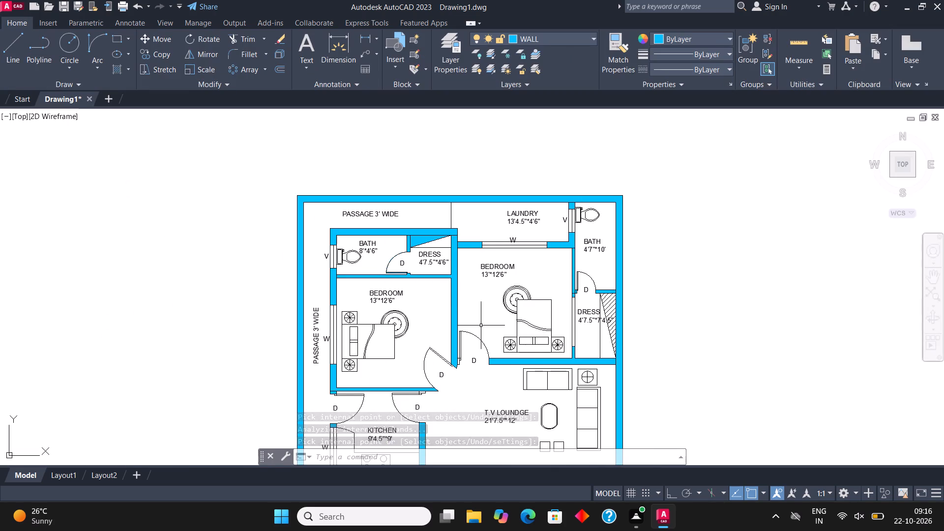
{"action": "middle_click_drag", "start_coordinate": [481, 325], "coordinate": [474, 263]}
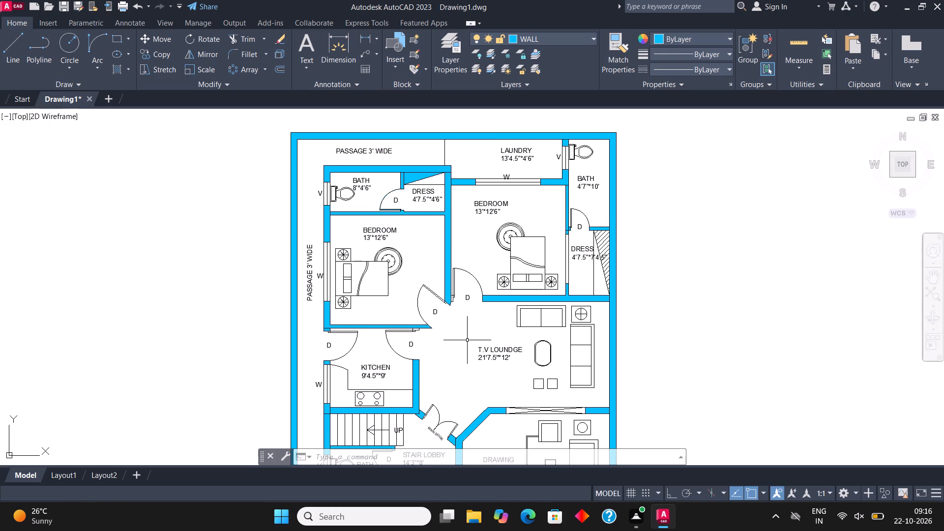
{"action": "middle_click_drag", "start_coordinate": [470, 370], "coordinate": [472, 234]}
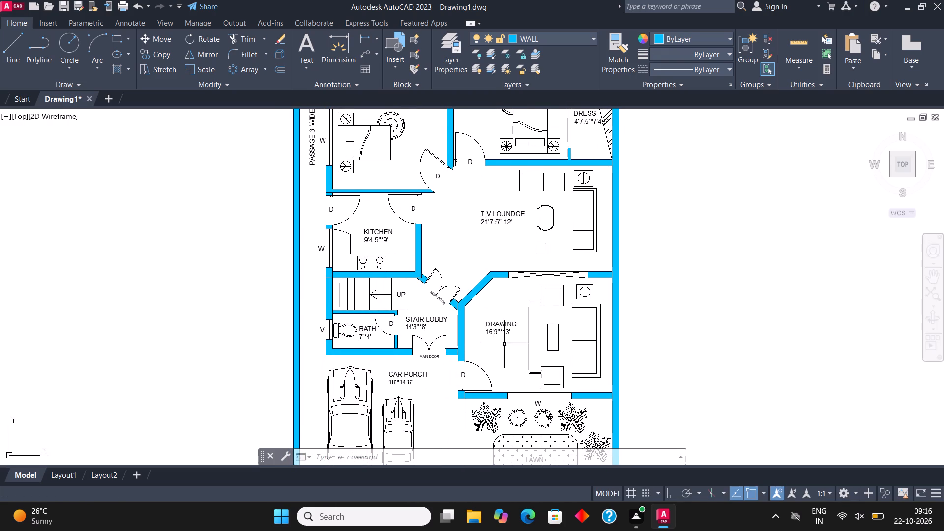
{"action": "middle_click_drag", "start_coordinate": [508, 325], "coordinate": [532, 210]}
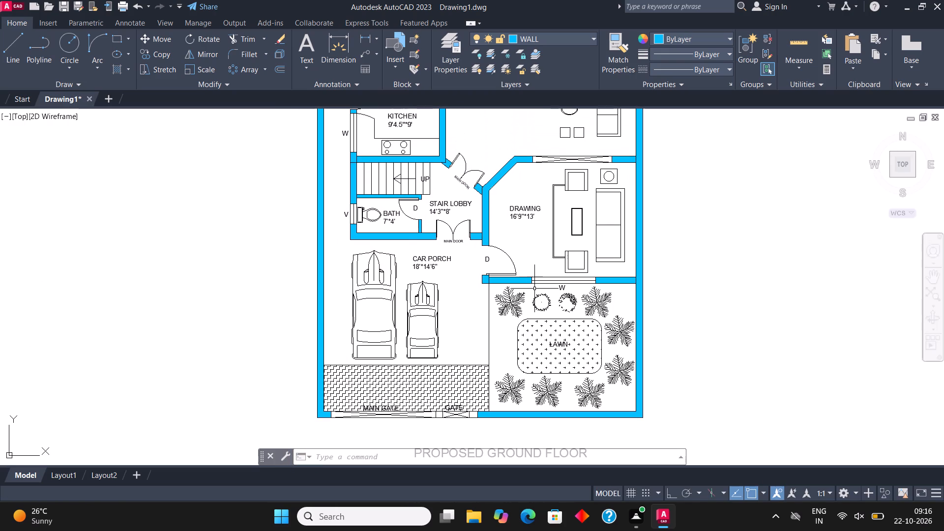
{"action": "left_click", "coordinate": [508, 254]}
{"action": "right_click", "coordinate": [508, 254]}
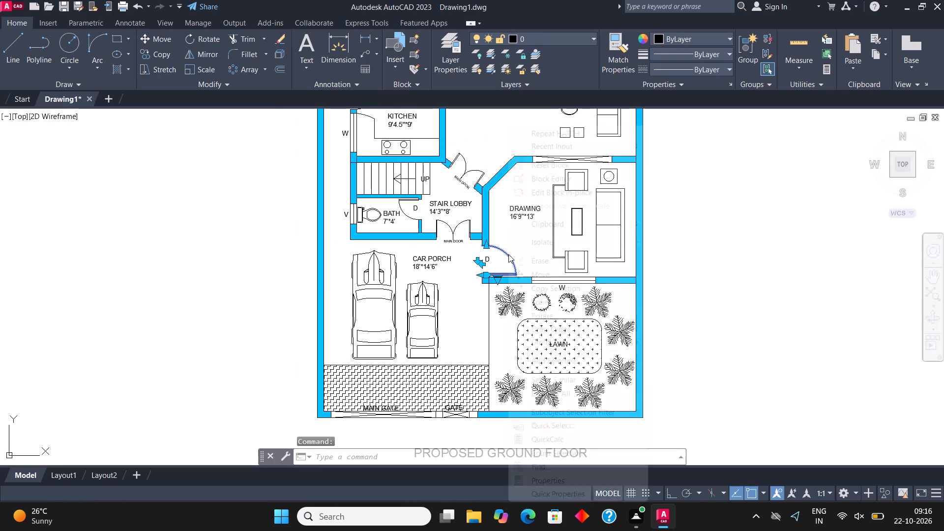
{"action": "left_click", "coordinate": [562, 376]}
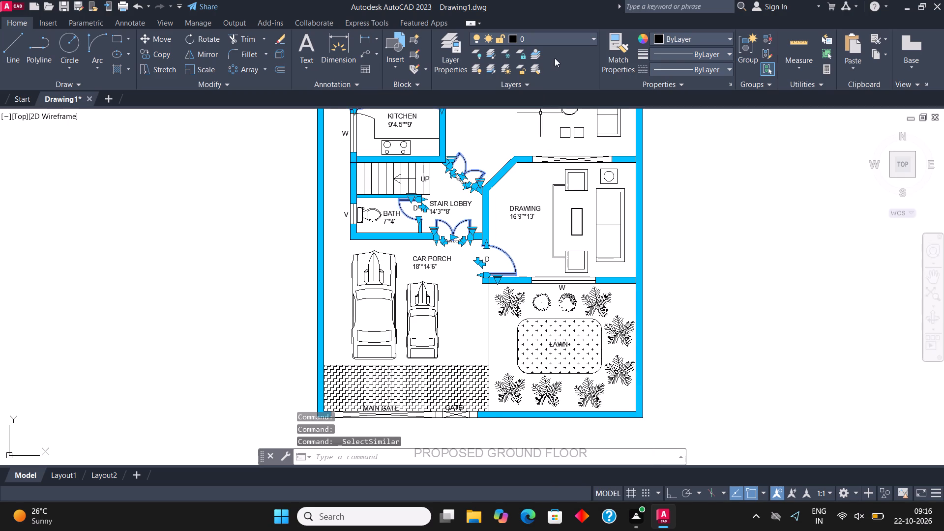
{"action": "left_click", "coordinate": [565, 34]}
{"action": "left_click", "coordinate": [545, 66]}
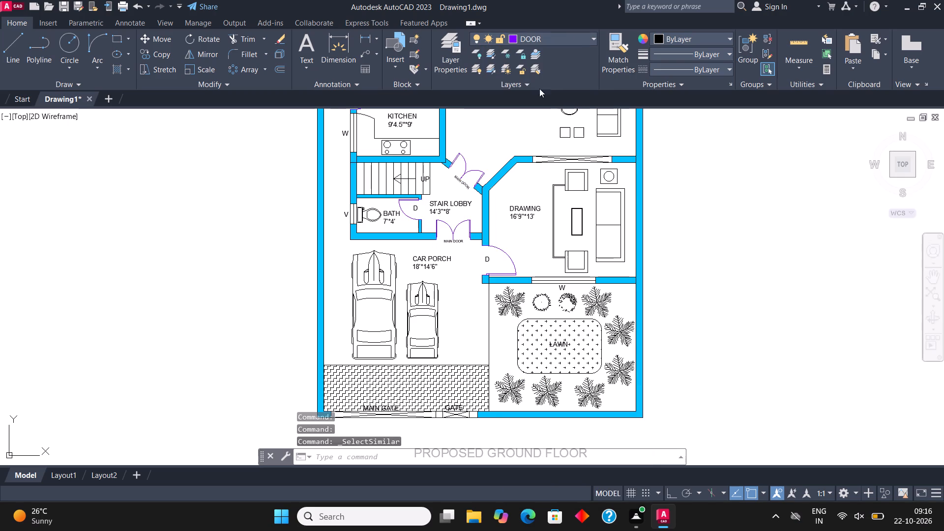
{"action": "key", "text": "Escape"}
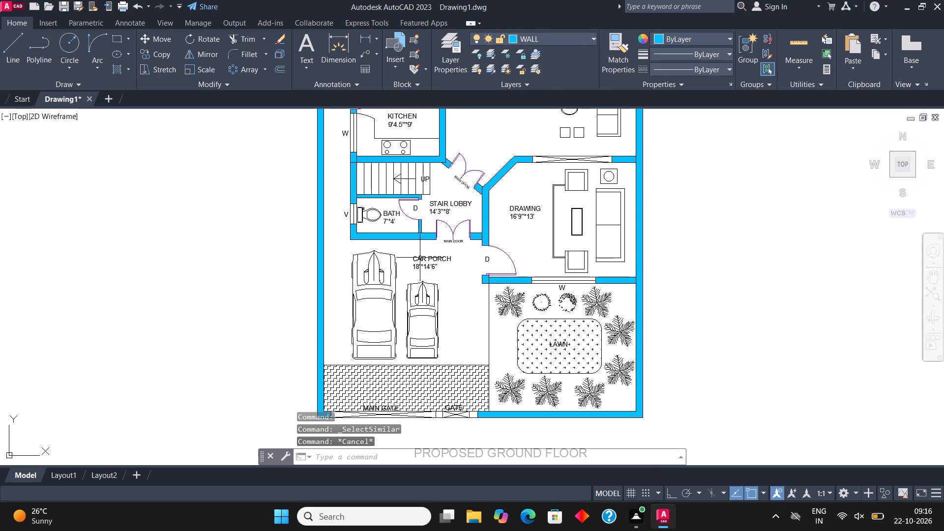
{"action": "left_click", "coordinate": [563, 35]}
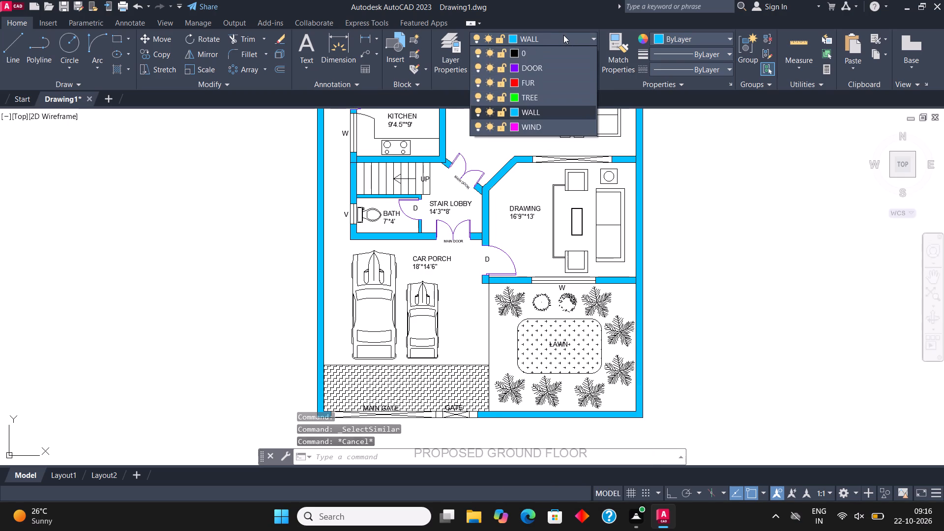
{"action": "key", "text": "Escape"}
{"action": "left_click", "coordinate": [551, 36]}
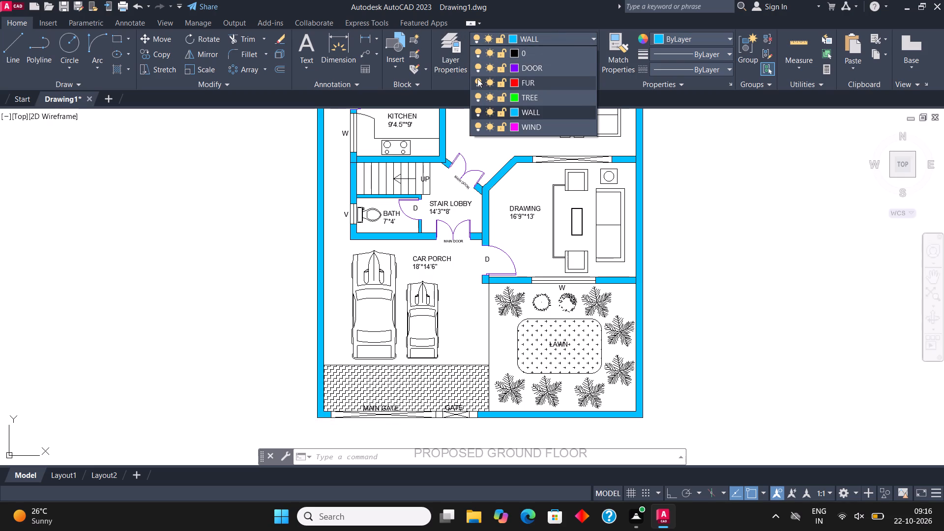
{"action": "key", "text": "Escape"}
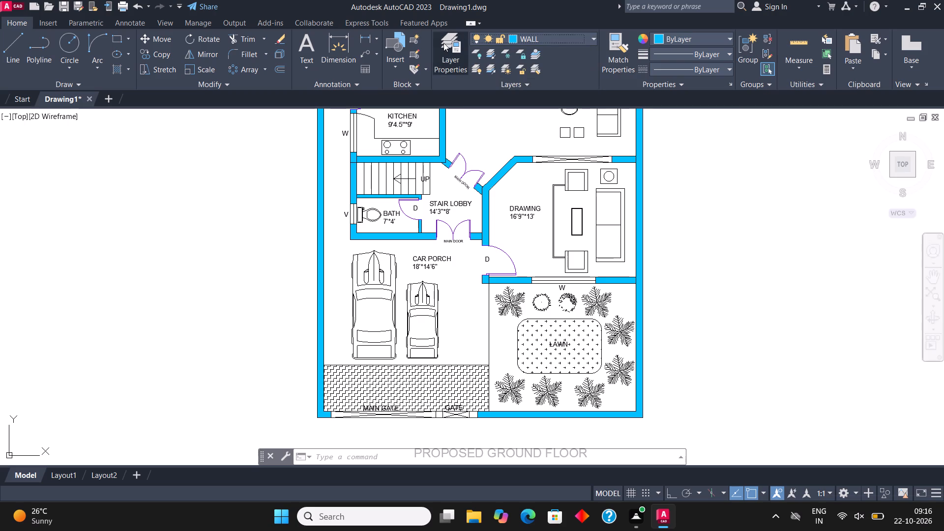
Create a new layer named TEXT.
{"action": "left_click", "coordinate": [443, 43]}
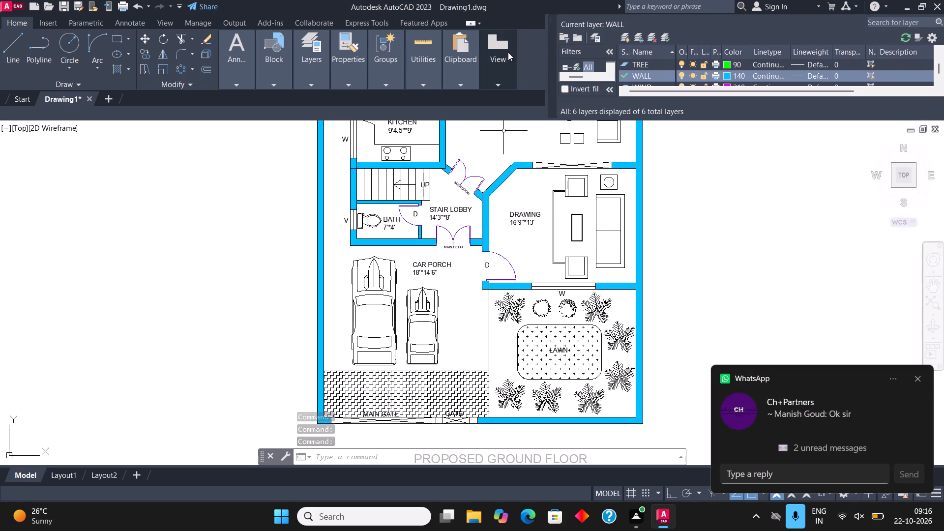
{"action": "left_click", "coordinate": [624, 33]}
{"action": "type", "text": "DOOR"}
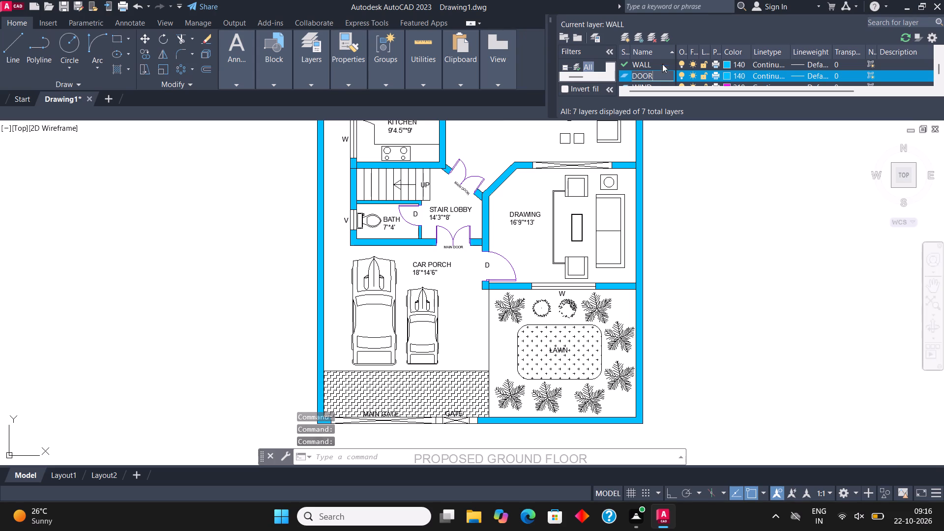
{"action": "left_click", "coordinate": [727, 78]}
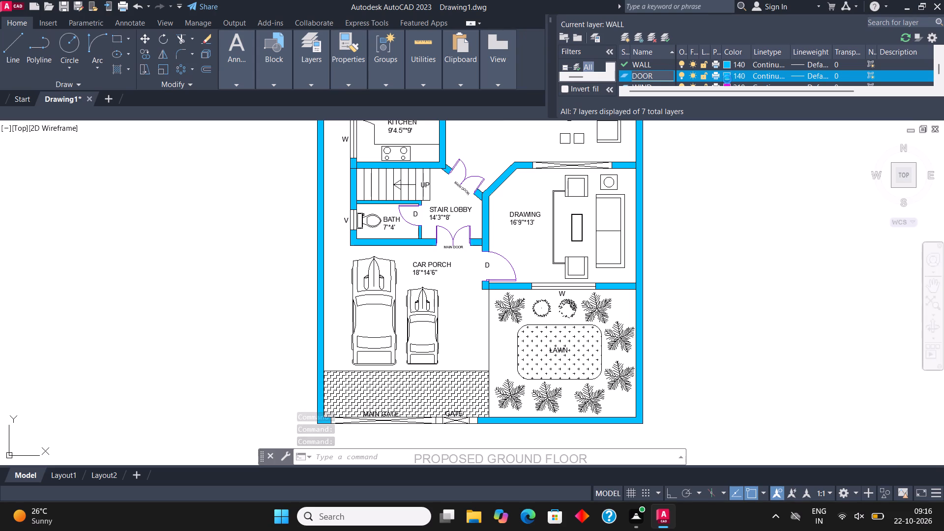
{"action": "left_click", "coordinate": [535, 261]}
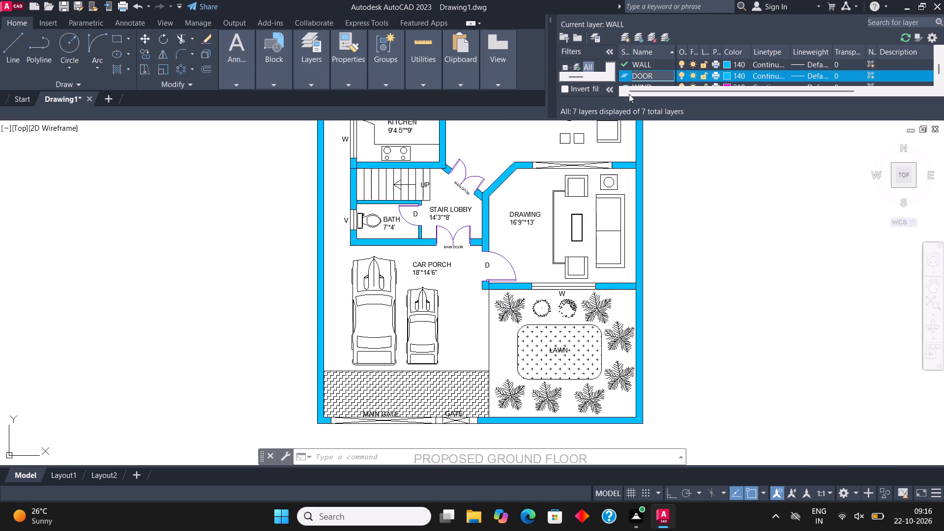
{"action": "key", "text": "BackSpace"}
{"action": "key", "text": "BackSpace"}
{"action": "key", "text": "BackSpace"}
{"action": "key", "text": "BackSpace"}
{"action": "key", "text": "BackSpace"}
{"action": "key", "text": "BackSpace"}
{"action": "key", "text": "BackSpace"}
{"action": "key", "text": "BackSpace"}
{"action": "key", "text": "BackSpace"}
{"action": "key", "text": "BackSpace"}
{"action": "key", "text": "BackSpace"}
{"action": "key", "text": "BackSpace"}
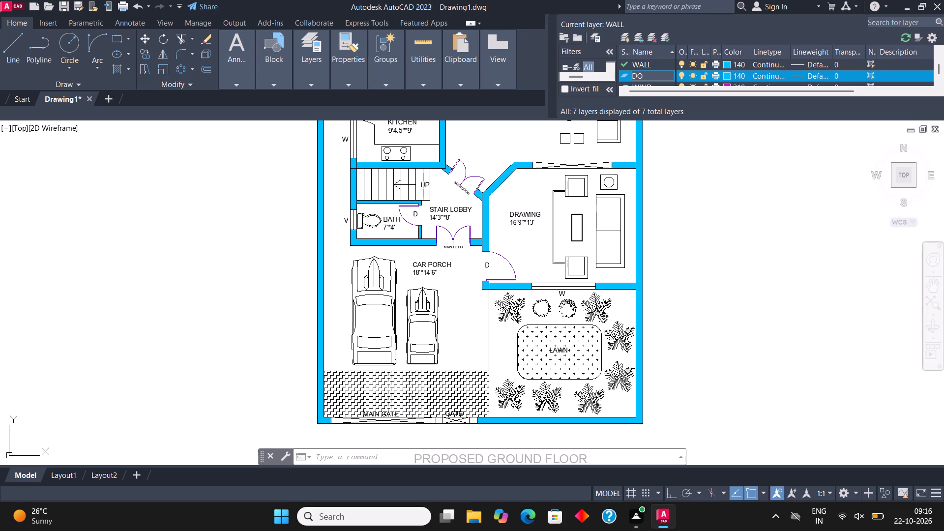
{"action": "type", "text": "TEXT"}
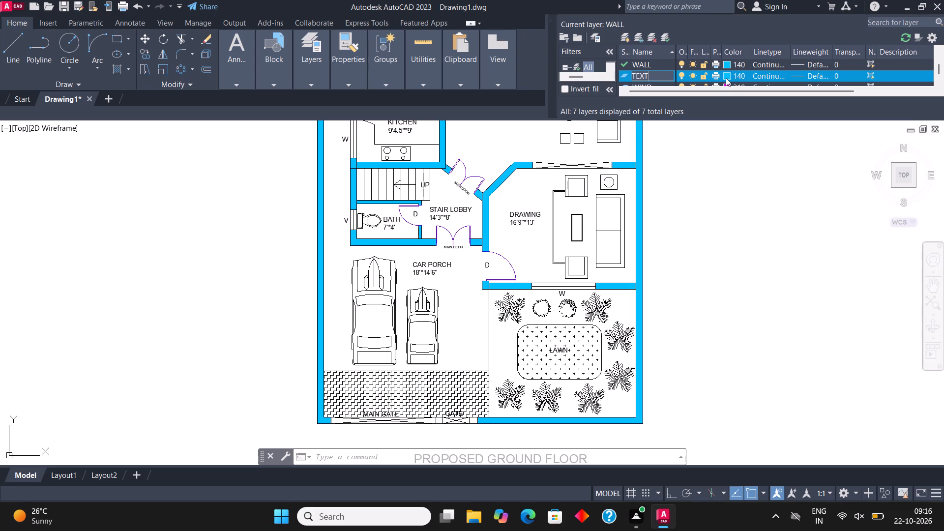
Set the TEXT layer's colour to orange, index colour 30, and close the layer properties.
{"action": "left_click", "coordinate": [726, 78]}
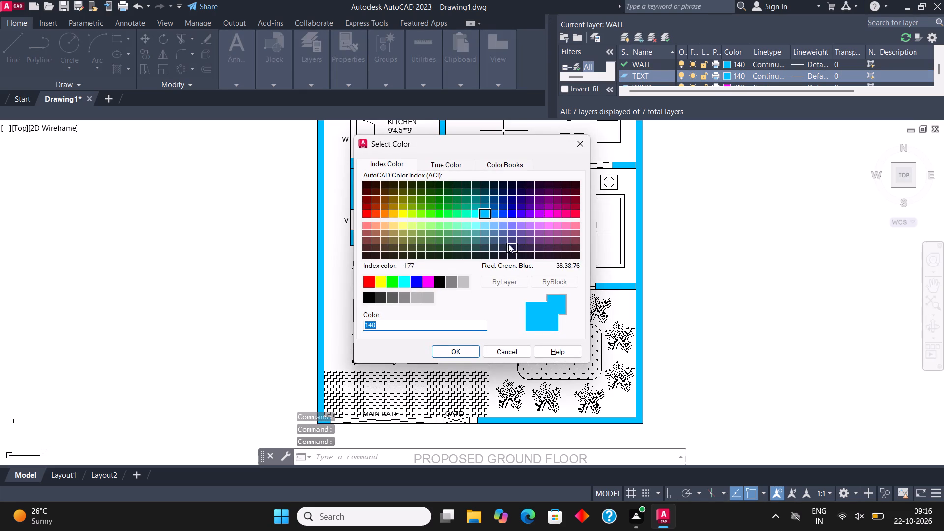
{"action": "left_click", "coordinate": [389, 215]}
{"action": "left_click", "coordinate": [384, 214]}
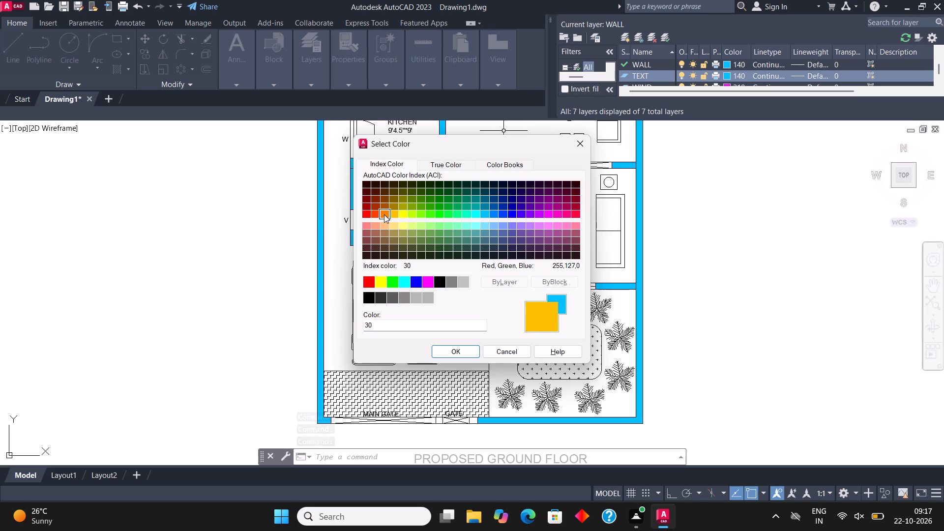
{"action": "left_click", "coordinate": [461, 351]}
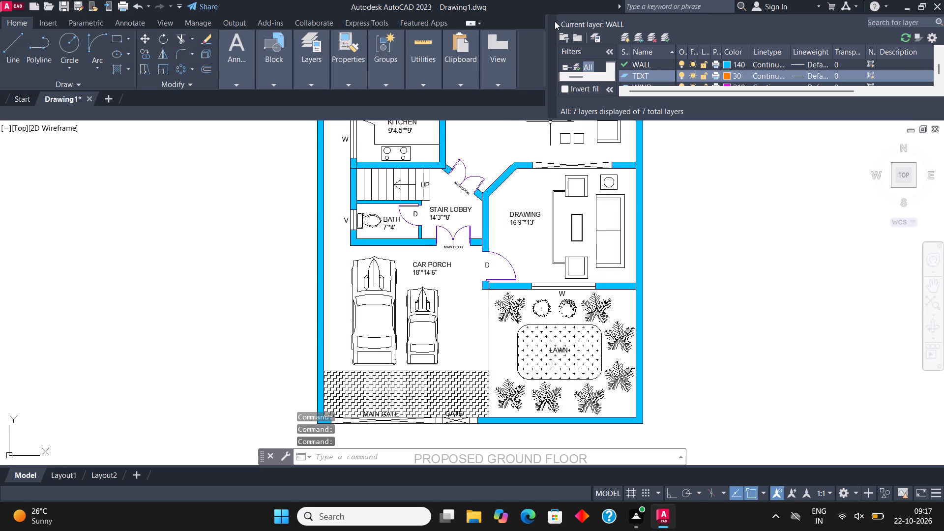
{"action": "left_click", "coordinate": [553, 19]}
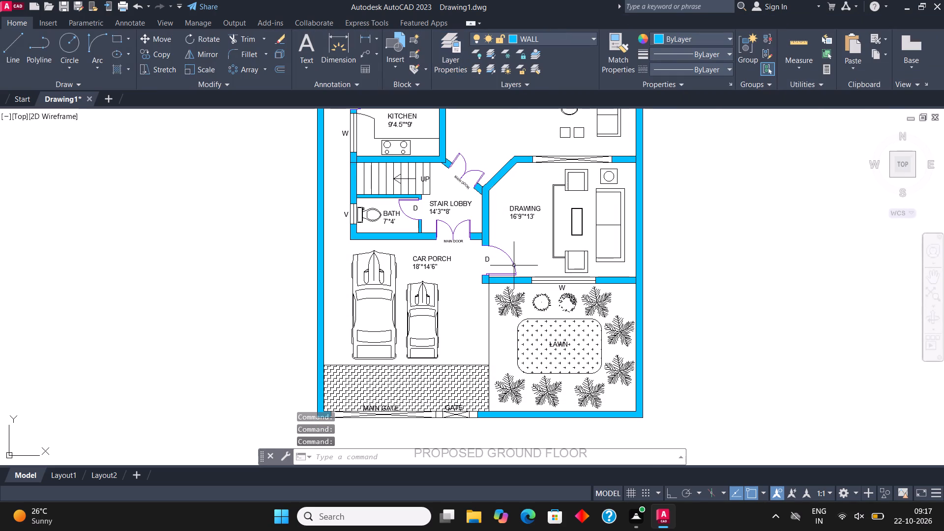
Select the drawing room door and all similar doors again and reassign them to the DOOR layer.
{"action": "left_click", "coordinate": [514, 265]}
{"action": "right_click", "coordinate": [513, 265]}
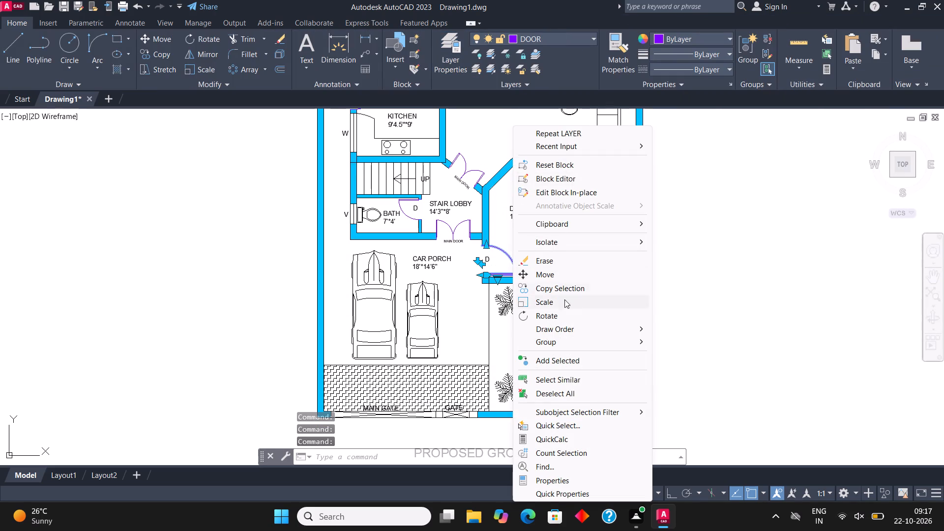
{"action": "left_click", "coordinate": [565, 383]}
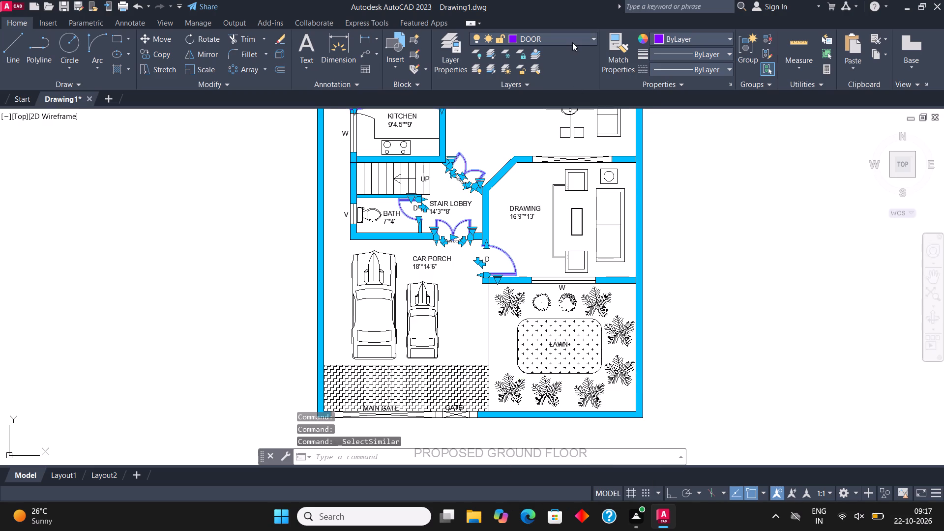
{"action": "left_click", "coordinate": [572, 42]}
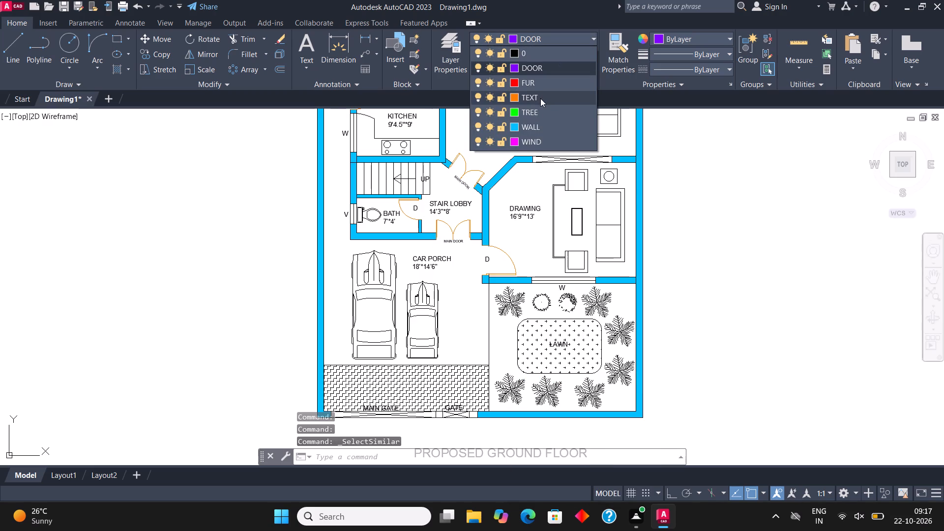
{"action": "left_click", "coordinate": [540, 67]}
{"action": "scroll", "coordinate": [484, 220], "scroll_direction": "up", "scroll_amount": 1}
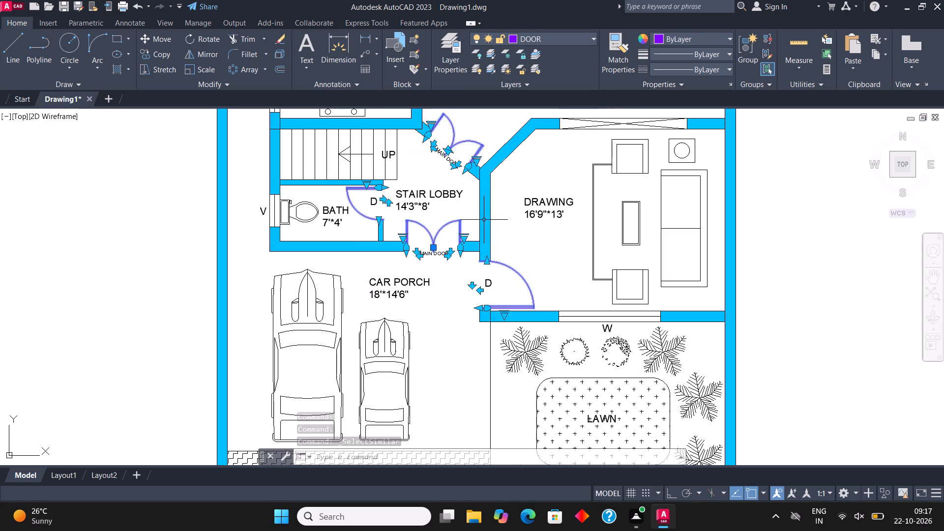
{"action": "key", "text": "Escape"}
Select the toilet in the 7'*4' bath and all similar fixtures and assign them to the FUR layer.
{"action": "left_click", "coordinate": [300, 215]}
{"action": "left_click", "coordinate": [293, 210]}
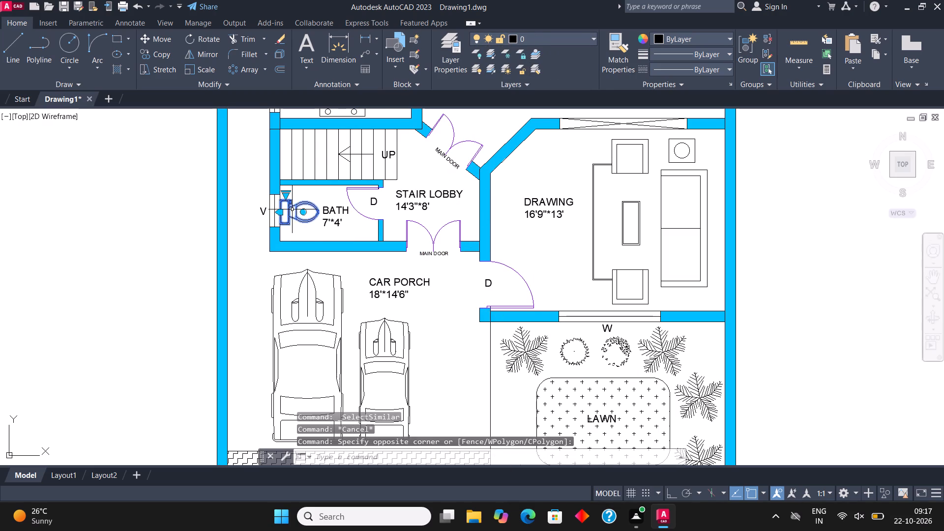
{"action": "right_click", "coordinate": [292, 209]}
{"action": "left_click", "coordinate": [360, 381]}
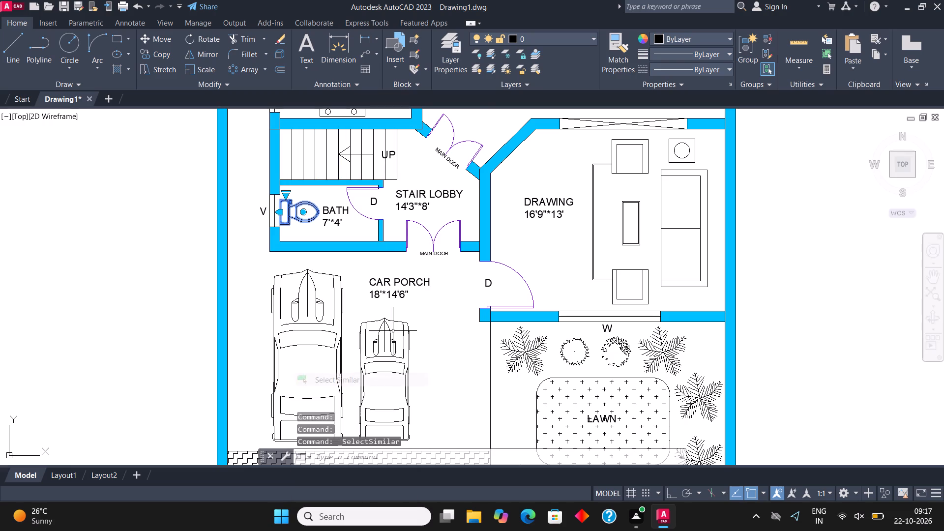
{"action": "left_click", "coordinate": [538, 39]}
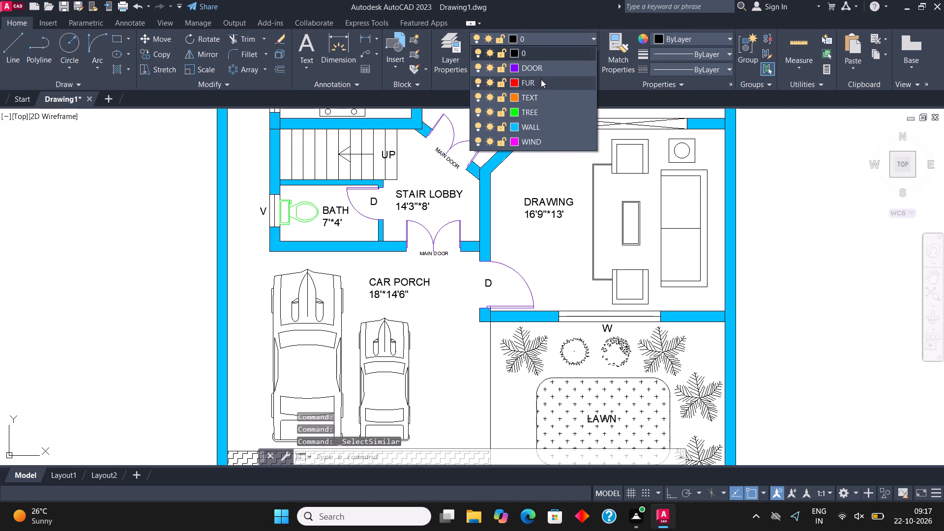
{"action": "left_click", "coordinate": [541, 79]}
{"action": "key", "text": "Escape"}
Assign the ventilator window (V) of the 7'*4' bath to the WIND layer.
{"action": "scroll", "coordinate": [275, 224], "scroll_direction": "up", "scroll_amount": 1}
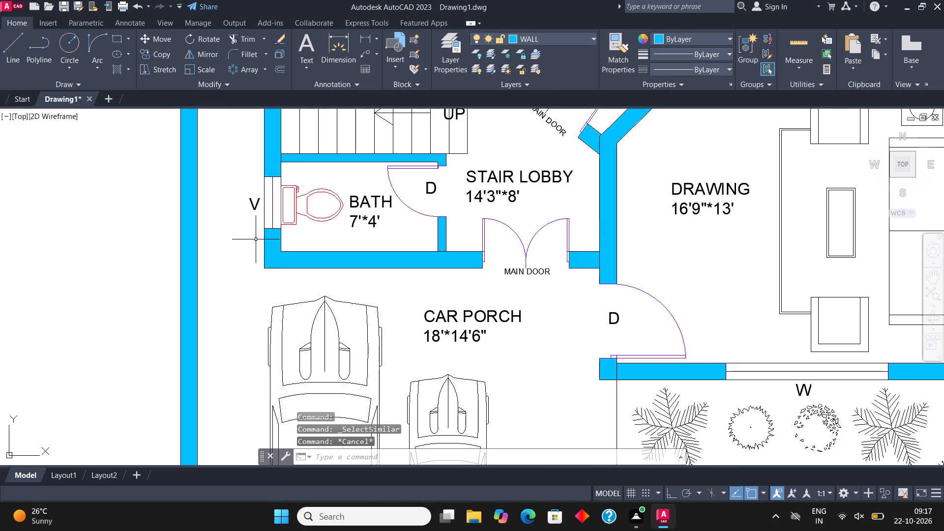
{"action": "left_click", "coordinate": [256, 239]}
{"action": "left_click", "coordinate": [285, 170]}
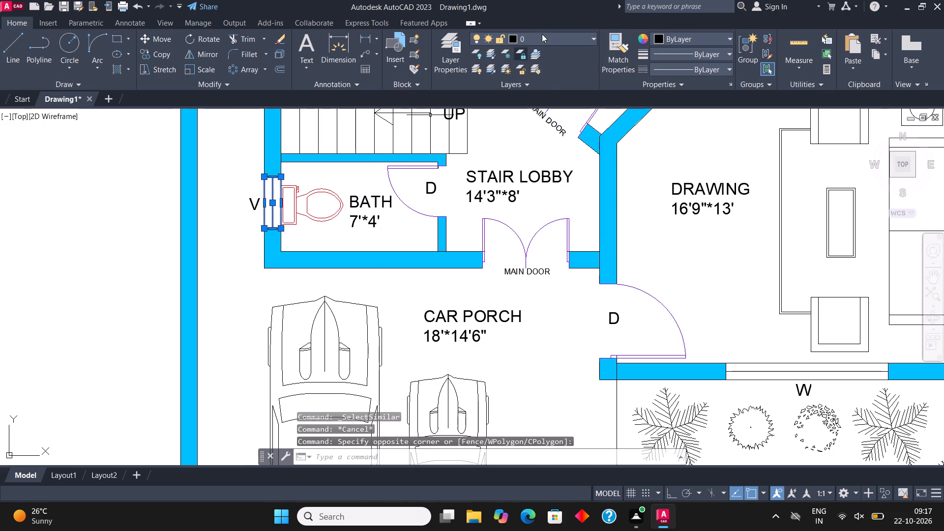
{"action": "left_click", "coordinate": [542, 34]}
{"action": "left_click", "coordinate": [543, 139]}
{"action": "key", "text": "Escape"}
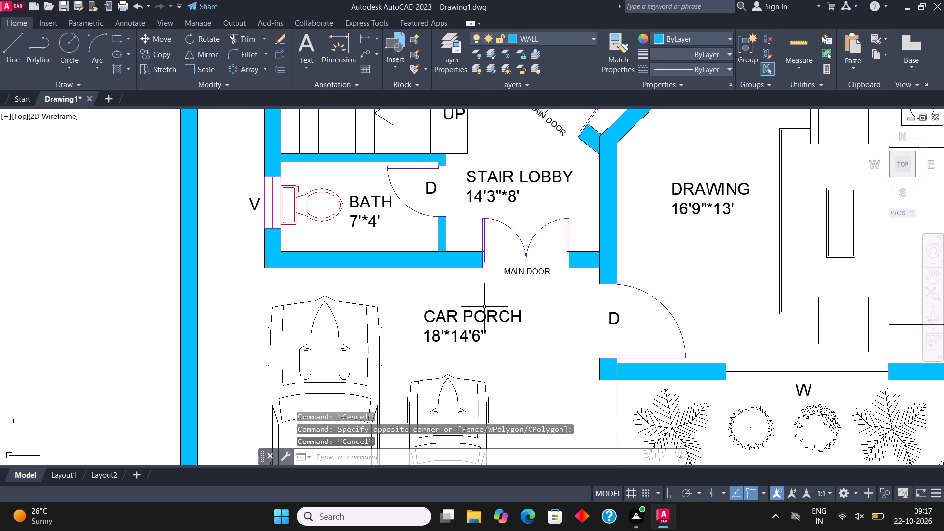
Assign the drawing room window facing the lawn to the WIND layer.
{"action": "scroll", "coordinate": [486, 298], "scroll_direction": "down", "scroll_amount": 2}
{"action": "scroll", "coordinate": [593, 340], "scroll_direction": "up", "scroll_amount": 3}
{"action": "left_click", "coordinate": [531, 325]}
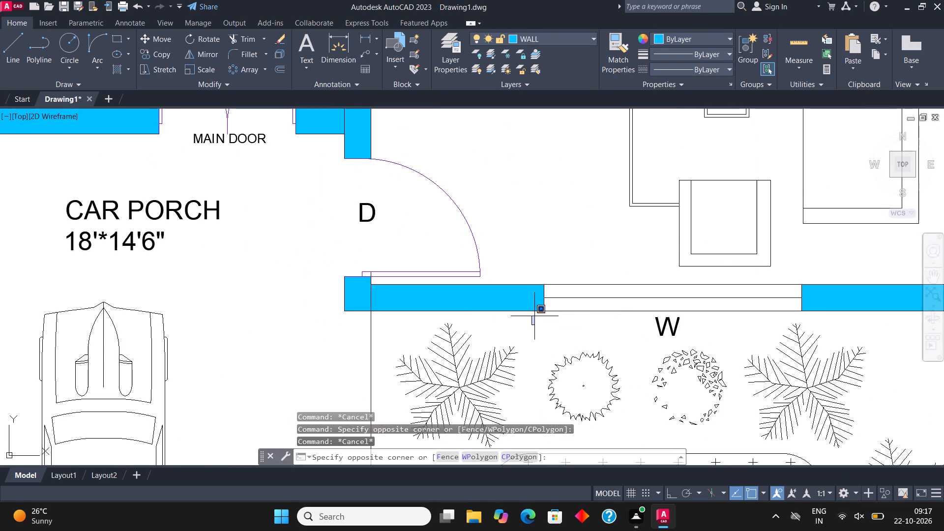
{"action": "left_click", "coordinate": [820, 281]}
{"action": "scroll", "coordinate": [583, 366], "scroll_direction": "down", "scroll_amount": 3}
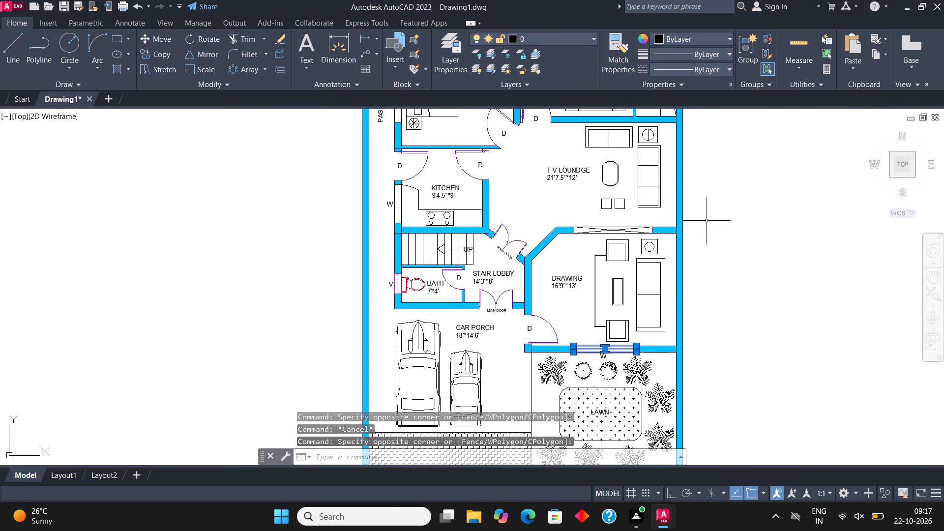
{"action": "scroll", "coordinate": [631, 244], "scroll_direction": "down", "scroll_amount": 1}
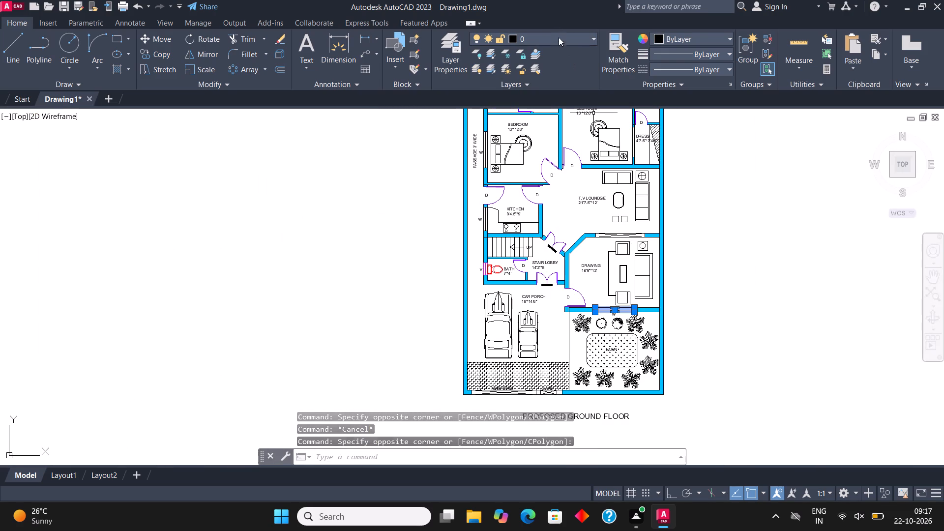
{"action": "left_click", "coordinate": [560, 44]}
{"action": "left_click", "coordinate": [555, 144]}
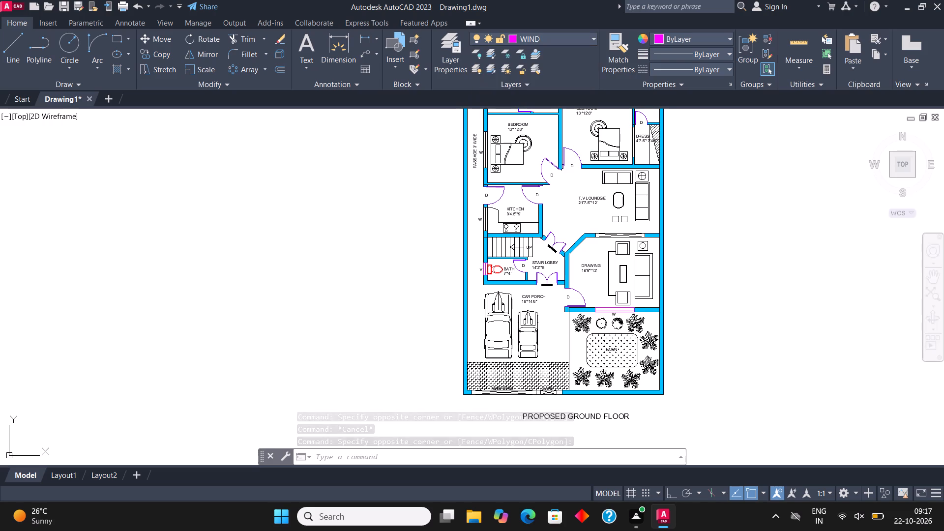
{"action": "key", "text": "Escape"}
Select the kitchen window and the passage-side bedroom window together and assign them to the WIND layer.
{"action": "scroll", "coordinate": [470, 231], "scroll_direction": "up", "scroll_amount": 3}
{"action": "scroll", "coordinate": [549, 166], "scroll_direction": "up", "scroll_amount": 1}
{"action": "middle_click_drag", "start_coordinate": [541, 166], "coordinate": [483, 257]}
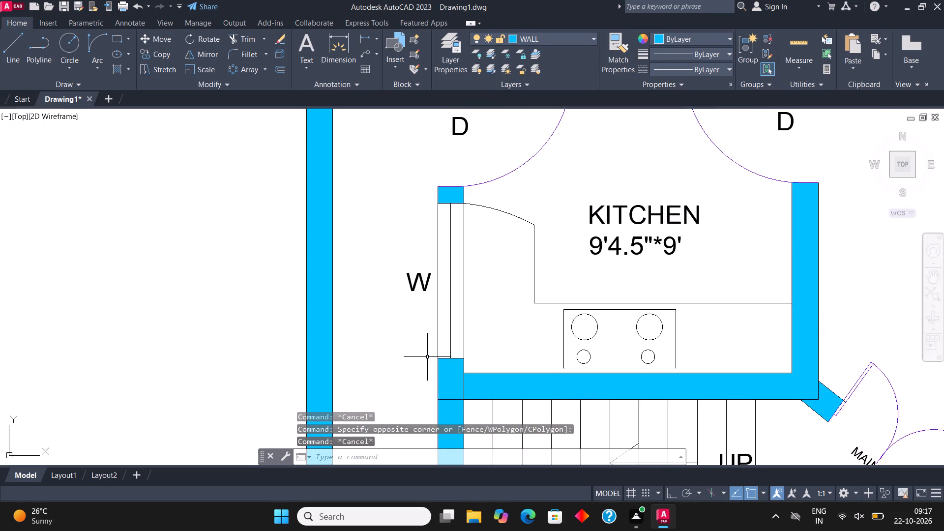
{"action": "left_click", "coordinate": [428, 370]}
{"action": "left_click", "coordinate": [476, 199]}
{"action": "scroll", "coordinate": [471, 289], "scroll_direction": "down", "scroll_amount": 2}
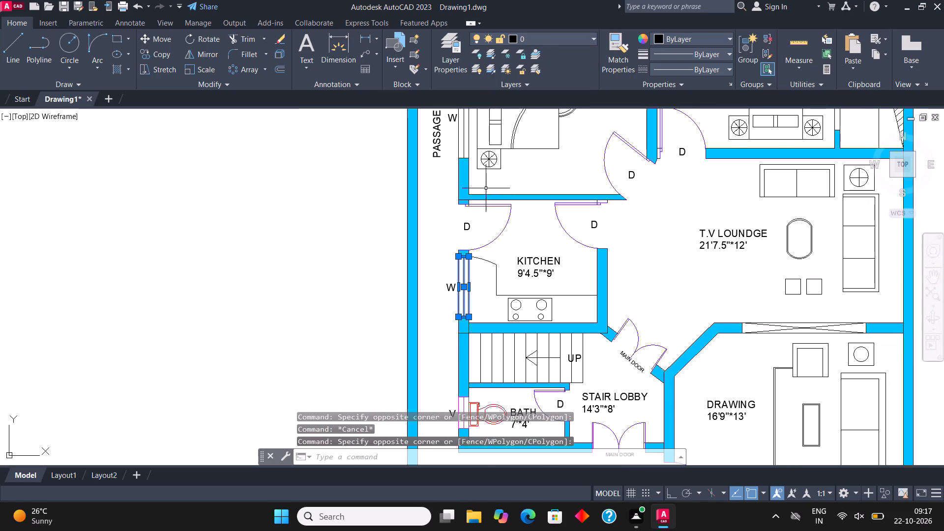
{"action": "middle_click_drag", "start_coordinate": [494, 172], "coordinate": [501, 275]}
{"action": "scroll", "coordinate": [473, 225], "scroll_direction": "up", "scroll_amount": 1}
{"action": "left_click", "coordinate": [454, 293]}
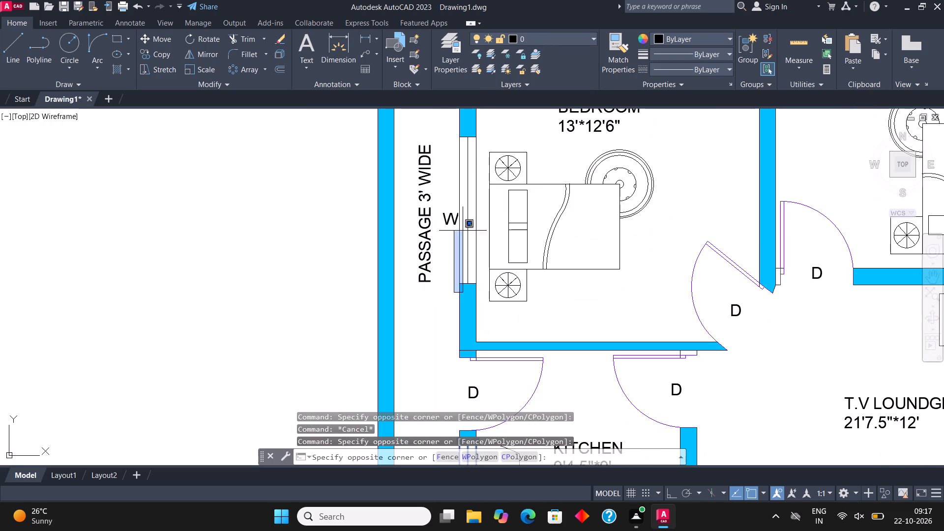
{"action": "left_click", "coordinate": [480, 125]}
{"action": "left_click", "coordinate": [557, 39]}
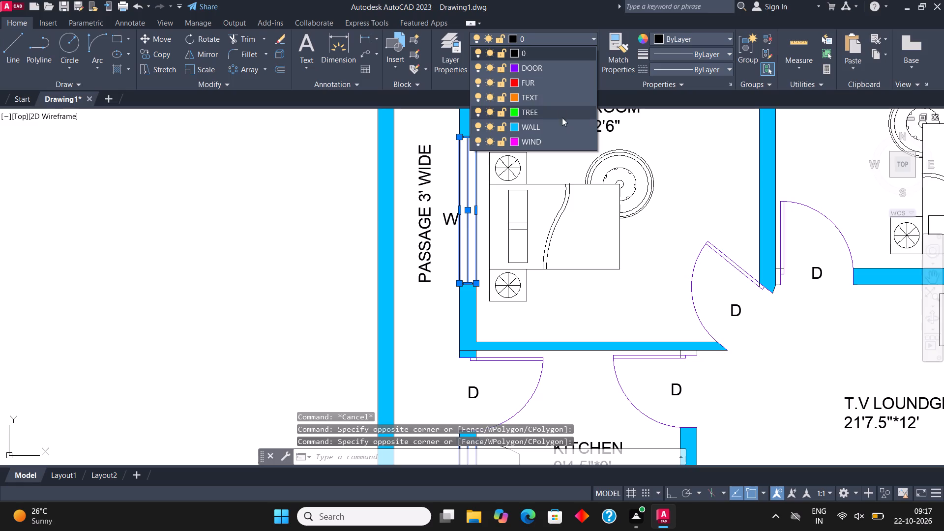
{"action": "left_click", "coordinate": [562, 137]}
{"action": "key", "text": "Escape"}
Assign the ventilator window (V) of the 8'*4'6" bath to the WIND layer.
{"action": "scroll", "coordinate": [466, 299], "scroll_direction": "down", "scroll_amount": 2}
{"action": "scroll", "coordinate": [461, 184], "scroll_direction": "up", "scroll_amount": 2}
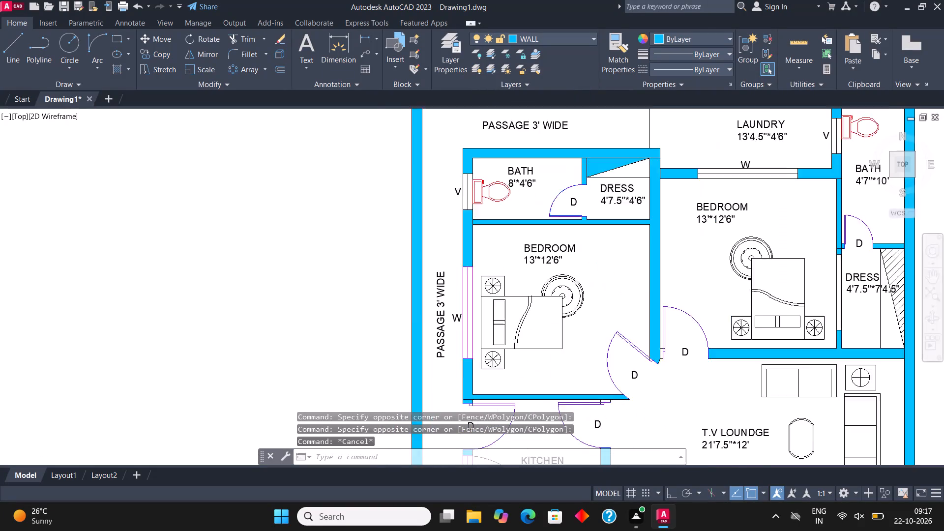
{"action": "left_click", "coordinate": [452, 226]}
{"action": "left_click", "coordinate": [479, 162]}
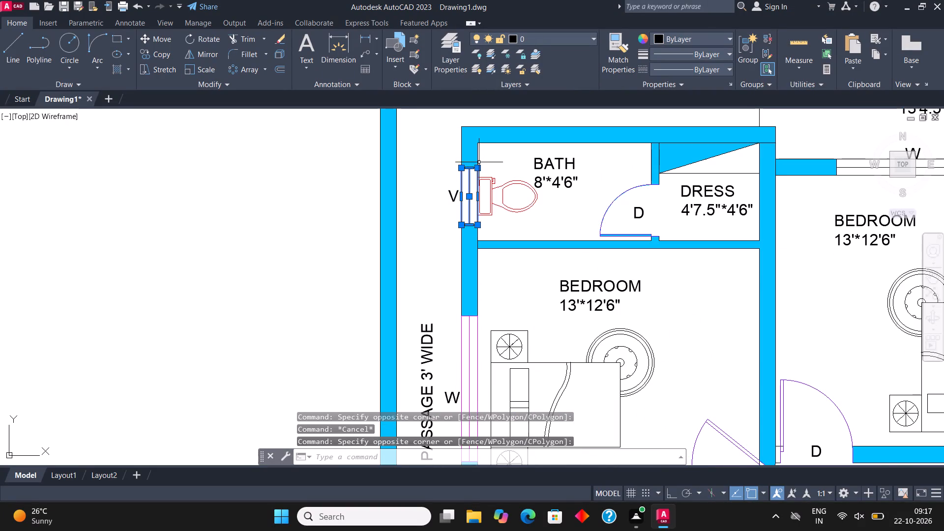
{"action": "left_click", "coordinate": [557, 38]}
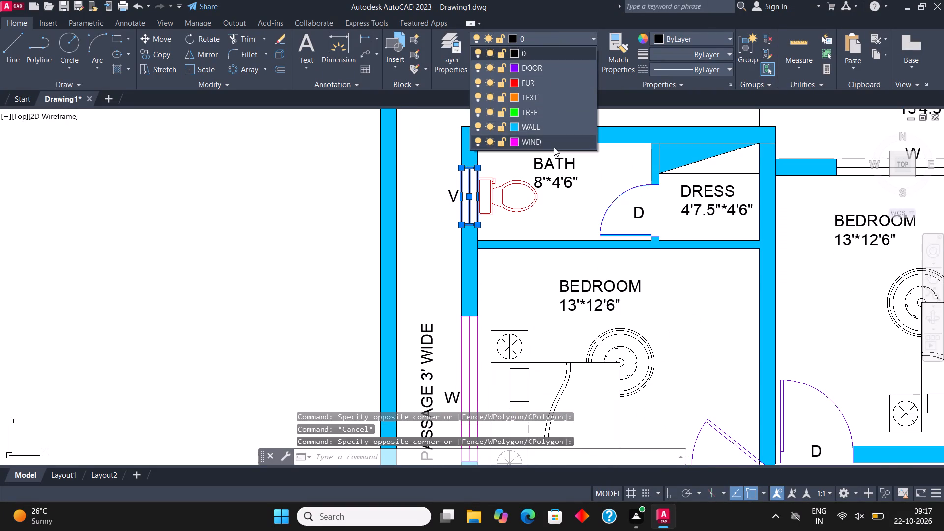
{"action": "left_click", "coordinate": [554, 147]}
{"action": "key", "text": "Escape"}
Assign the window between the laundry and the bedroom to the WIND layer.
{"action": "scroll", "coordinate": [299, 299], "scroll_direction": "down", "scroll_amount": 2}
{"action": "scroll", "coordinate": [513, 251], "scroll_direction": "up", "scroll_amount": 2}
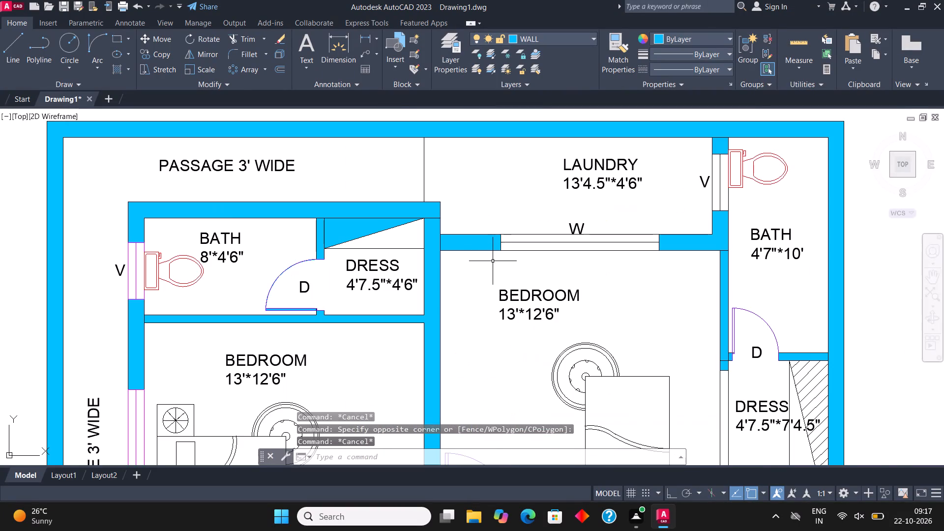
{"action": "left_click", "coordinate": [493, 261]}
{"action": "left_click", "coordinate": [664, 230]}
{"action": "left_click", "coordinate": [560, 41]}
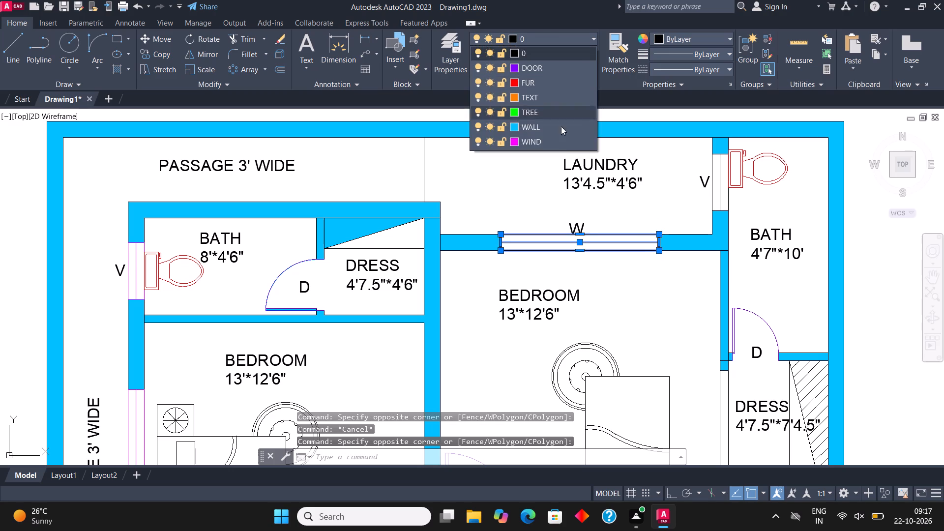
{"action": "left_click", "coordinate": [561, 146]}
{"action": "key", "text": "Escape"}
Assign the ventilator window (V) between the laundry and the 4'7"*10' bath to the WIND layer.
{"action": "scroll", "coordinate": [483, 204], "scroll_direction": "down", "scroll_amount": 1}
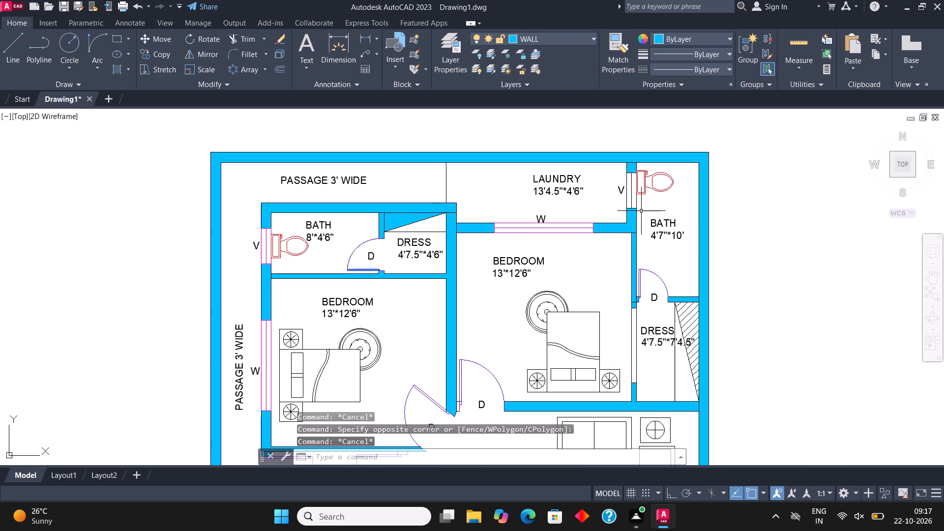
{"action": "scroll", "coordinate": [639, 188], "scroll_direction": "up", "scroll_amount": 1}
{"action": "left_click", "coordinate": [610, 157]}
{"action": "left_click", "coordinate": [645, 226]}
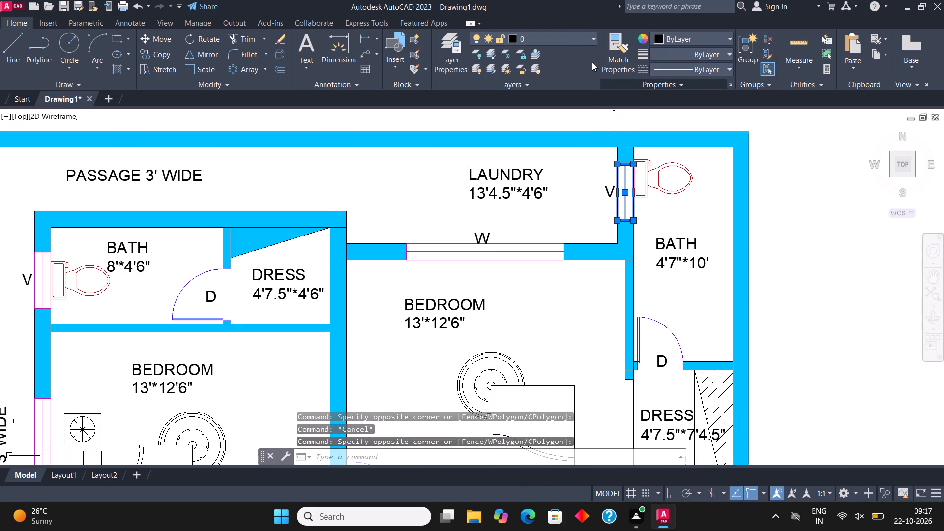
{"action": "left_click", "coordinate": [576, 34]}
{"action": "left_click", "coordinate": [571, 141]}
{"action": "key", "text": "Escape"}
Assign the lines in the wall opening between the bedroom and the 4'7.5"*7'4.5" dress to the WIND layer.
{"action": "scroll", "coordinate": [553, 160], "scroll_direction": "down", "scroll_amount": 1}
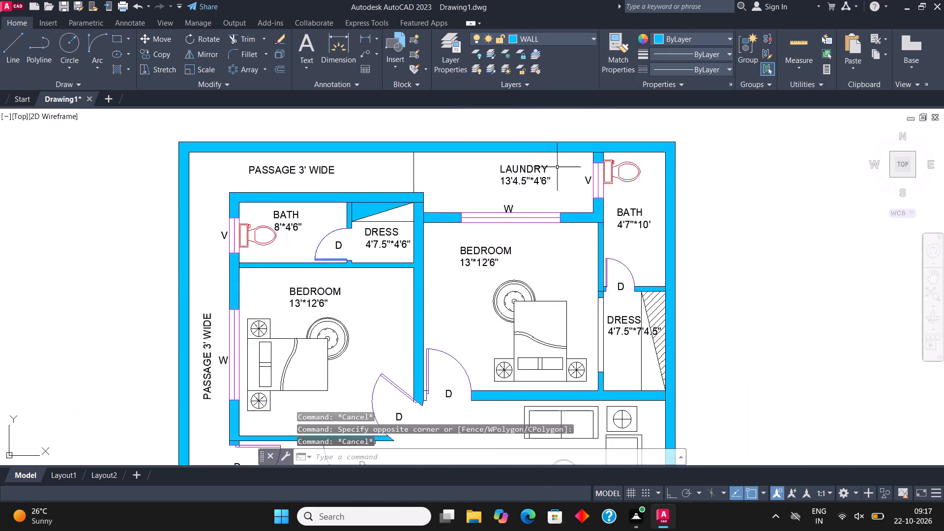
{"action": "scroll", "coordinate": [559, 169], "scroll_direction": "down", "scroll_amount": 1}
{"action": "scroll", "coordinate": [590, 255], "scroll_direction": "up", "scroll_amount": 2}
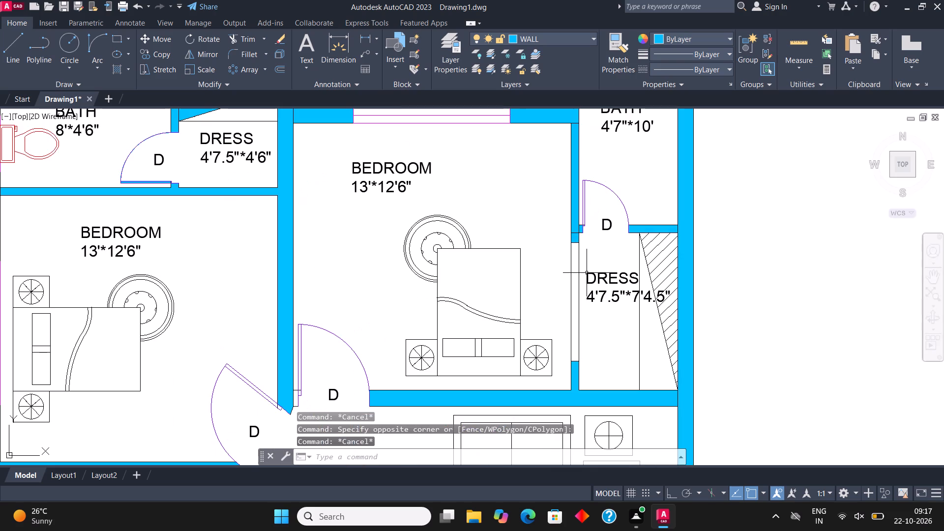
{"action": "left_click", "coordinate": [586, 274]}
{"action": "key", "text": "Escape"}
{"action": "left_click", "coordinate": [593, 260]}
{"action": "left_click", "coordinate": [563, 259]}
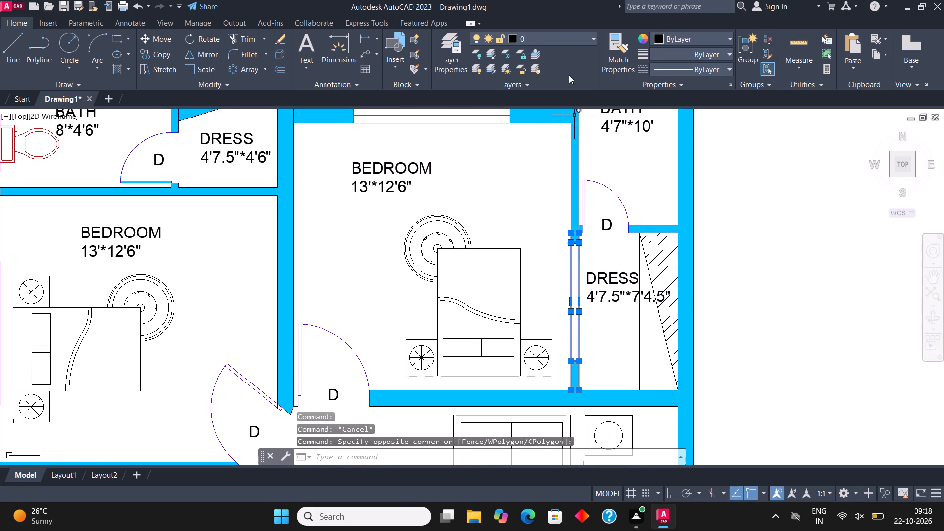
{"action": "left_click", "coordinate": [555, 37]}
{"action": "left_click", "coordinate": [554, 143]}
{"action": "key", "text": "Escape"}
Select a lawn tree and all similar plants around the lawn and assign them to the TREE layer.
{"action": "scroll", "coordinate": [541, 176], "scroll_direction": "down", "scroll_amount": 3}
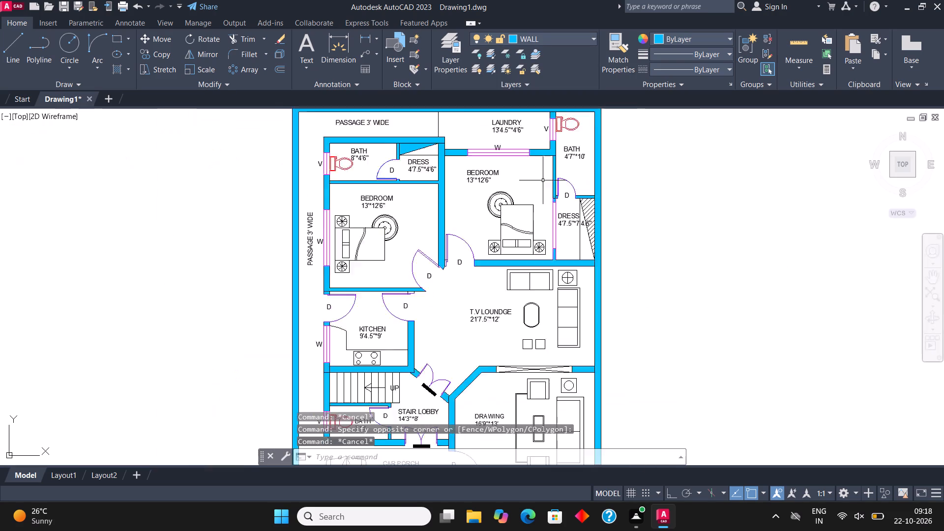
{"action": "middle_click_drag", "start_coordinate": [534, 321], "coordinate": [534, 320]}
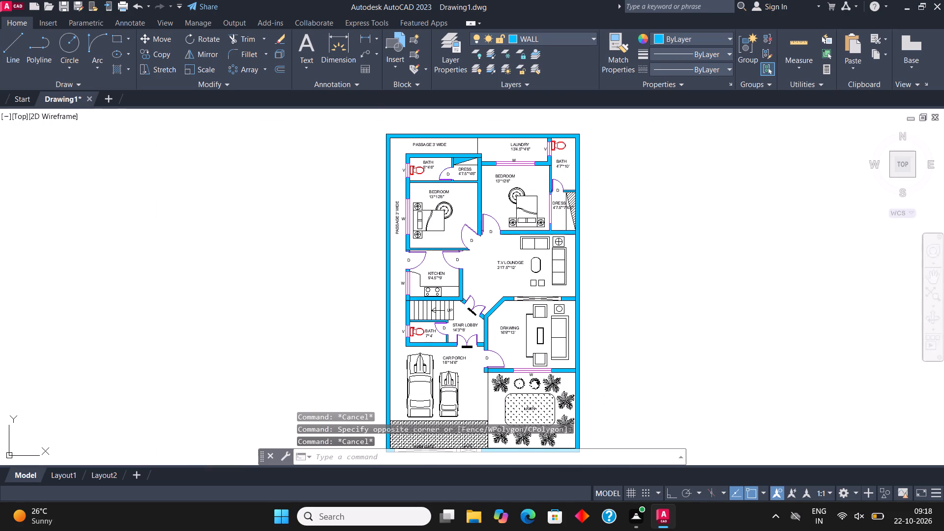
{"action": "middle_click_drag", "start_coordinate": [534, 320], "coordinate": [536, 259]}
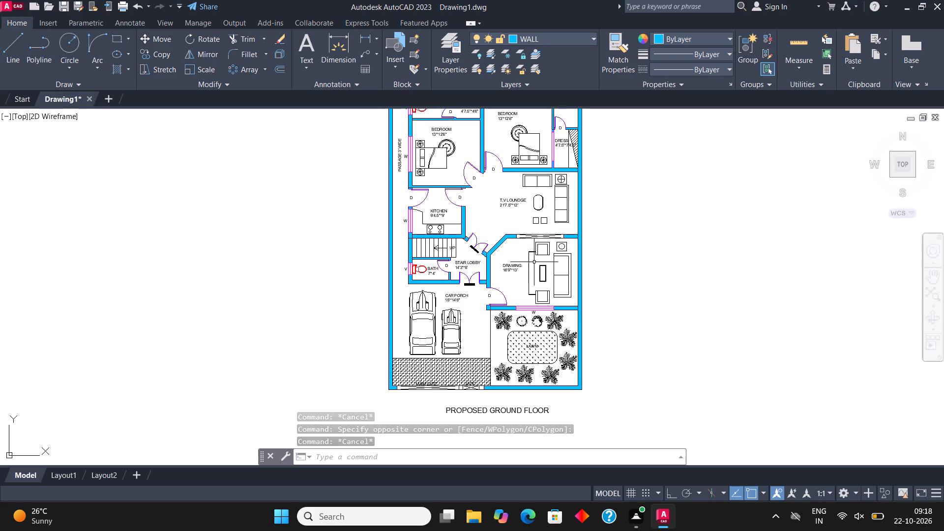
{"action": "middle_click_drag", "start_coordinate": [542, 268], "coordinate": [554, 287]}
{"action": "scroll", "coordinate": [507, 346], "scroll_direction": "up", "scroll_amount": 2}
{"action": "left_click", "coordinate": [524, 330]}
{"action": "right_click", "coordinate": [524, 330]}
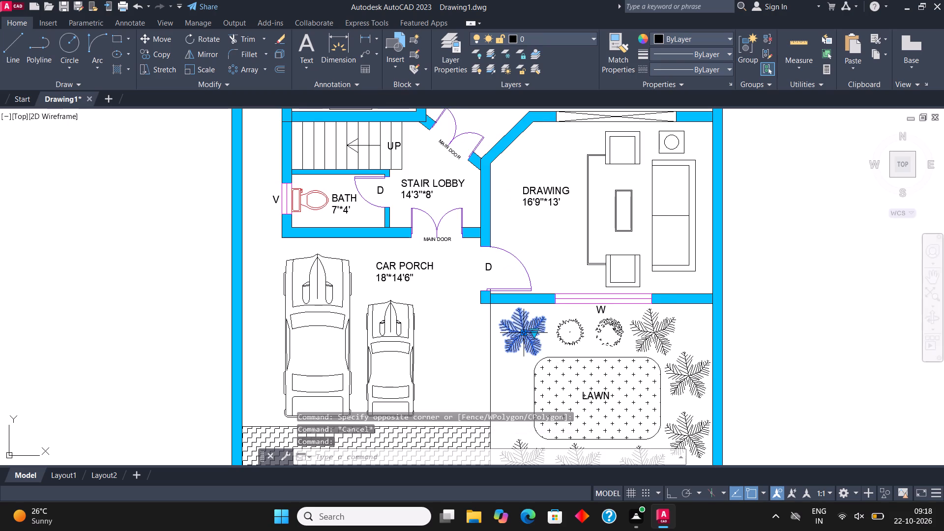
{"action": "left_click", "coordinate": [584, 376]}
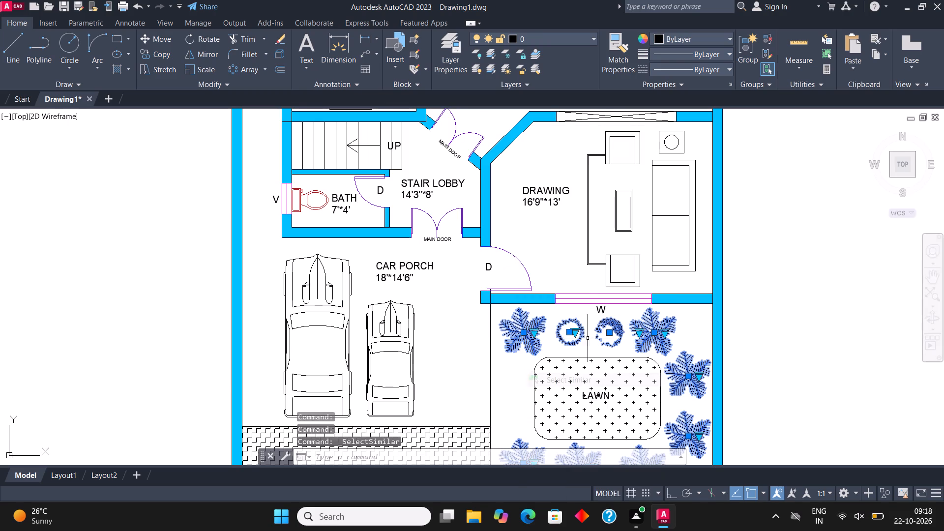
{"action": "left_click", "coordinate": [559, 33]}
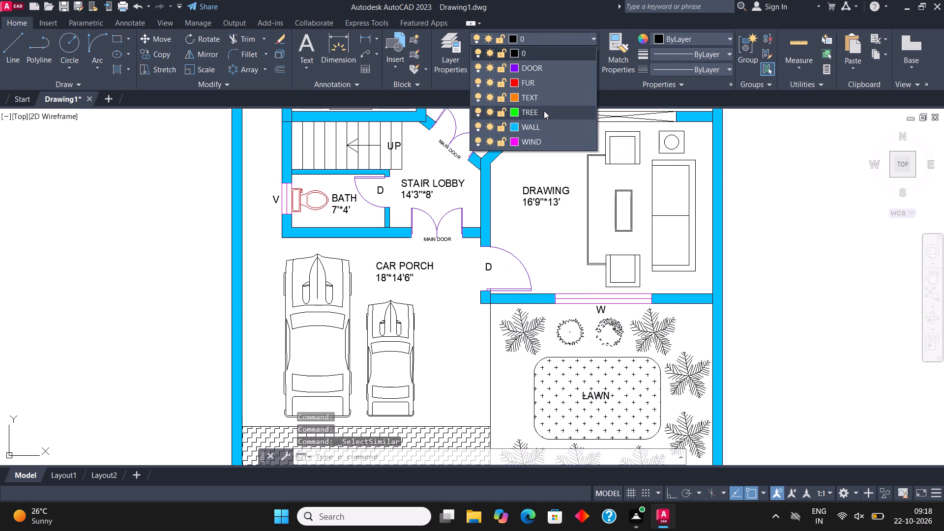
{"action": "left_click", "coordinate": [544, 111]}
{"action": "key", "text": "Escape"}
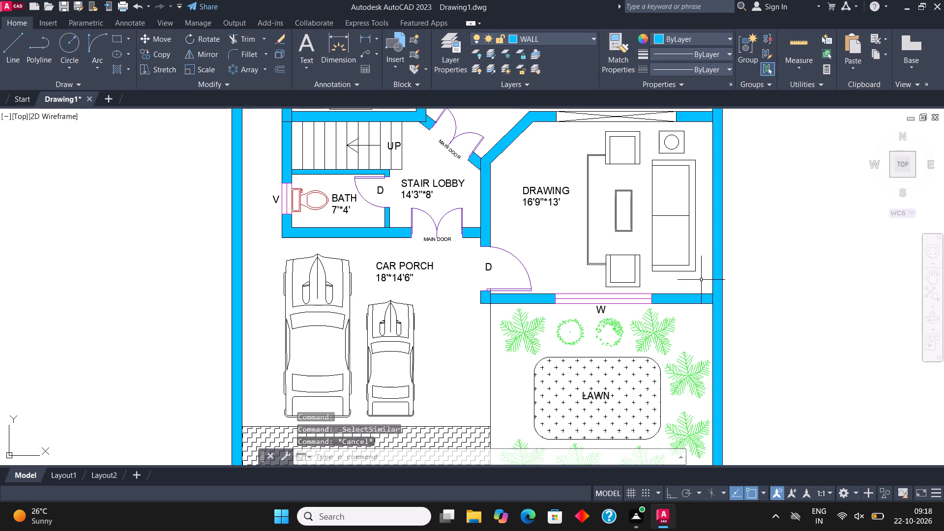
Assign the furniture in the drawing room, T.V lounge and both bedrooms, plus the two cars in the porch, to the FUR layer.
{"action": "left_click", "coordinate": [701, 280]}
{"action": "left_click", "coordinate": [584, 131]}
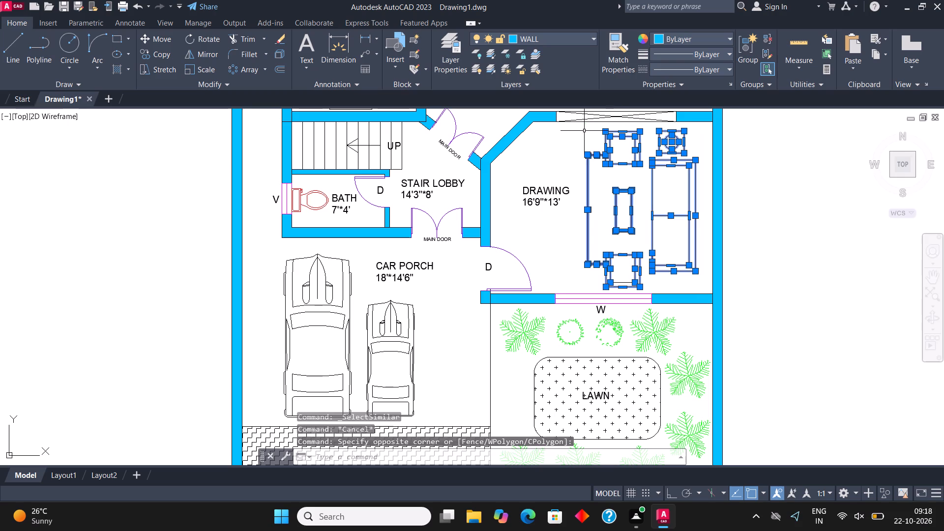
{"action": "scroll", "coordinate": [631, 291], "scroll_direction": "up", "scroll_amount": 3}
{"action": "left_click", "coordinate": [630, 290]}
{"action": "left_click", "coordinate": [560, 205]}
{"action": "scroll", "coordinate": [588, 223], "scroll_direction": "down", "scroll_amount": 4}
{"action": "left_click", "coordinate": [399, 350]}
{"action": "left_click", "coordinate": [276, 283]}
{"action": "scroll", "coordinate": [370, 327], "scroll_direction": "down", "scroll_amount": 2}
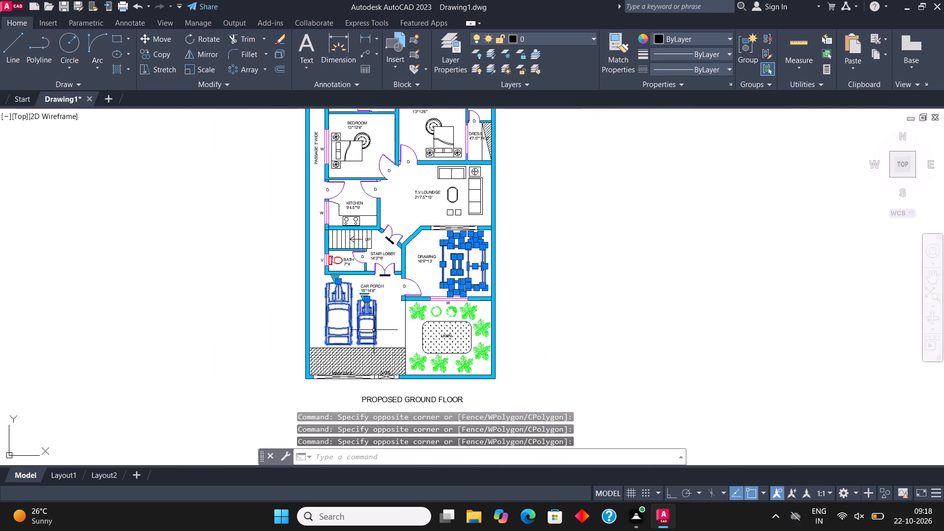
{"action": "scroll", "coordinate": [499, 165], "scroll_direction": "up", "scroll_amount": 3}
{"action": "left_click", "coordinate": [470, 325]}
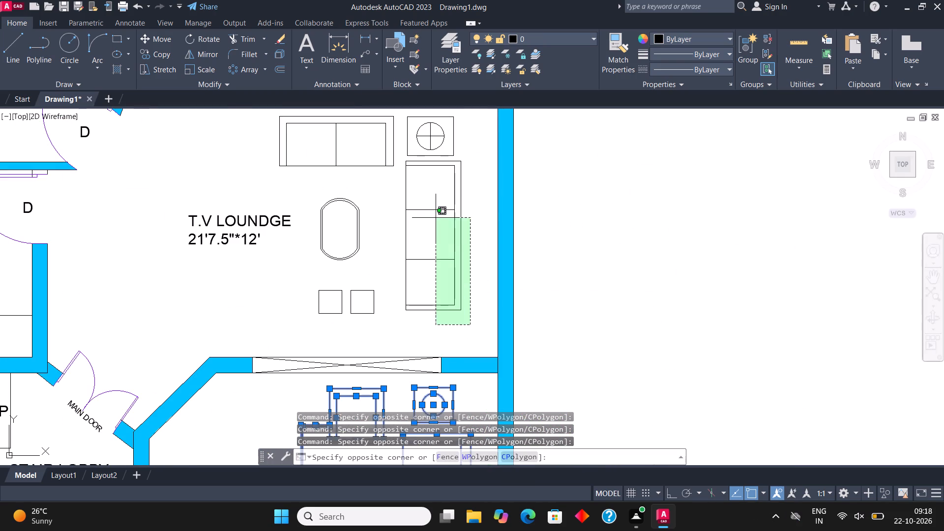
{"action": "scroll", "coordinate": [436, 218], "scroll_direction": "down", "scroll_amount": 1}
{"action": "scroll", "coordinate": [398, 163], "scroll_direction": "up", "scroll_amount": 1}
{"action": "left_click", "coordinate": [374, 147]}
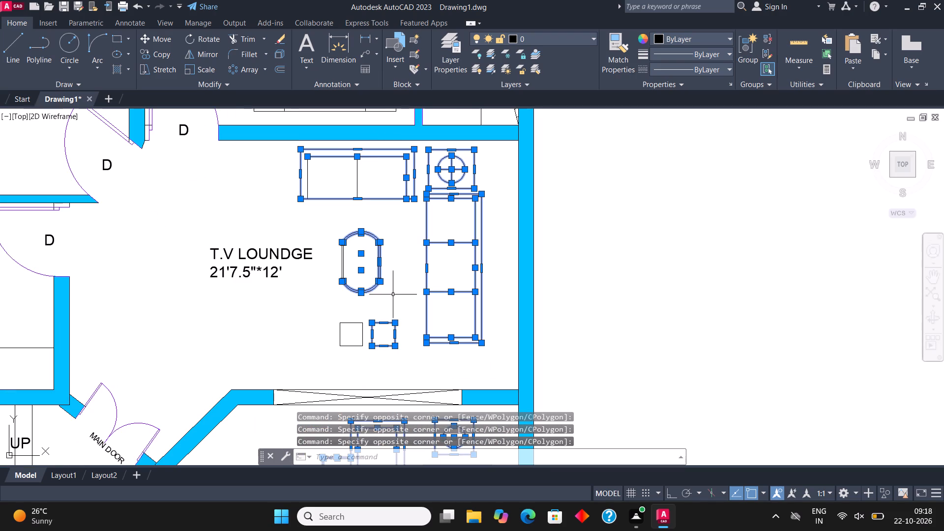
{"action": "left_click", "coordinate": [389, 365]}
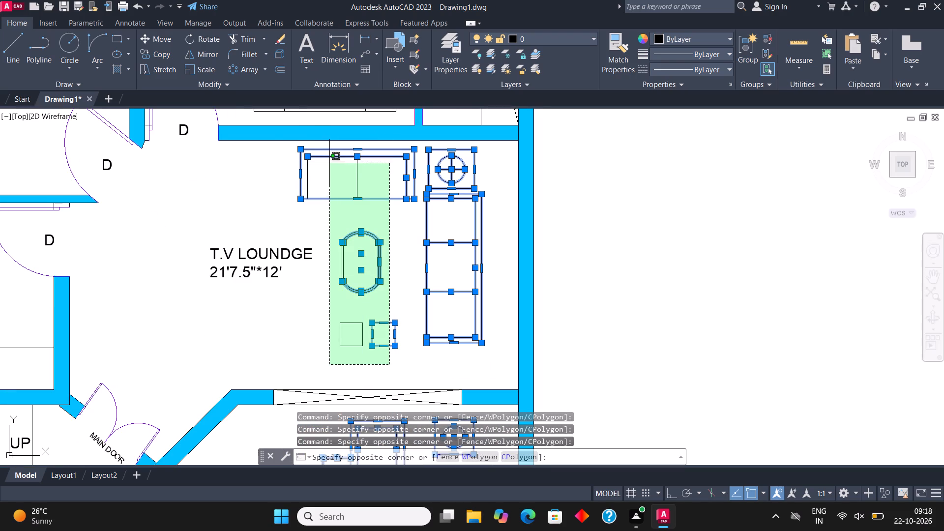
{"action": "left_click", "coordinate": [330, 163]}
{"action": "left_click", "coordinate": [324, 220]}
{"action": "left_click", "coordinate": [283, 161]}
{"action": "scroll", "coordinate": [383, 257], "scroll_direction": "down", "scroll_amount": 2}
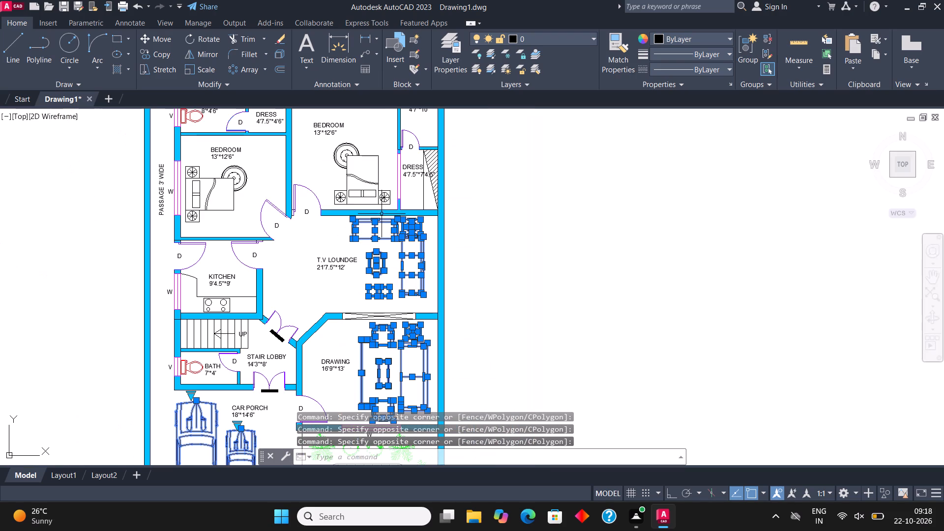
{"action": "scroll", "coordinate": [408, 183], "scroll_direction": "up", "scroll_amount": 2}
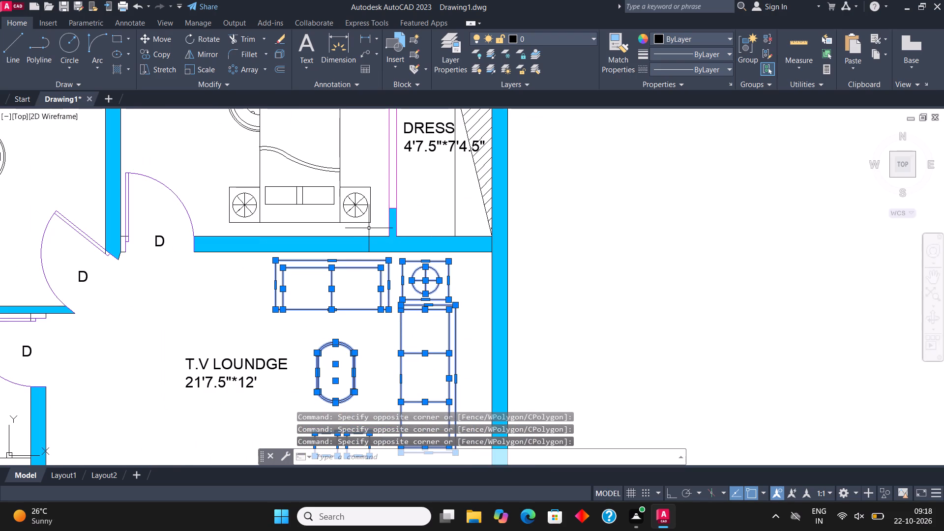
{"action": "left_click", "coordinate": [370, 229]}
{"action": "scroll", "coordinate": [346, 201], "scroll_direction": "down", "scroll_amount": 1}
{"action": "left_click", "coordinate": [265, 118]}
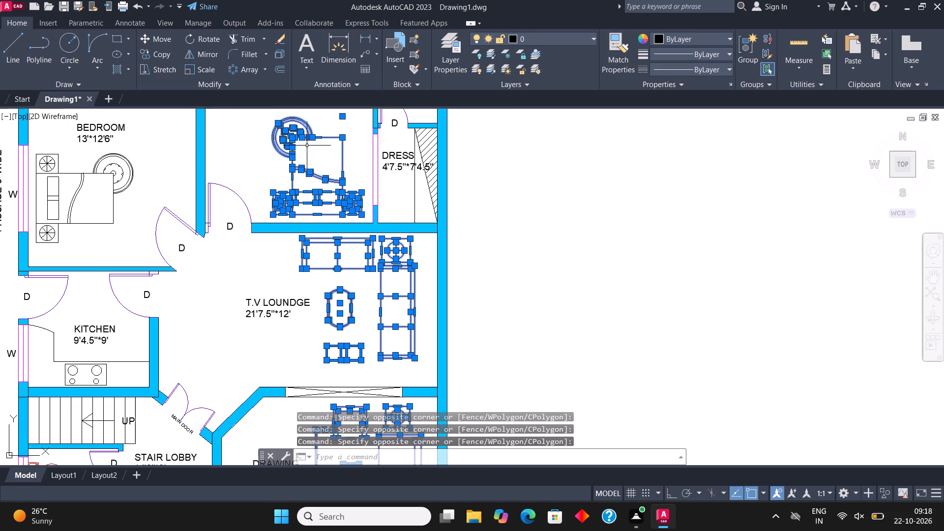
{"action": "middle_click_drag", "start_coordinate": [310, 231], "coordinate": [551, 246]}
{"action": "scroll", "coordinate": [368, 224], "scroll_direction": "up", "scroll_amount": 1}
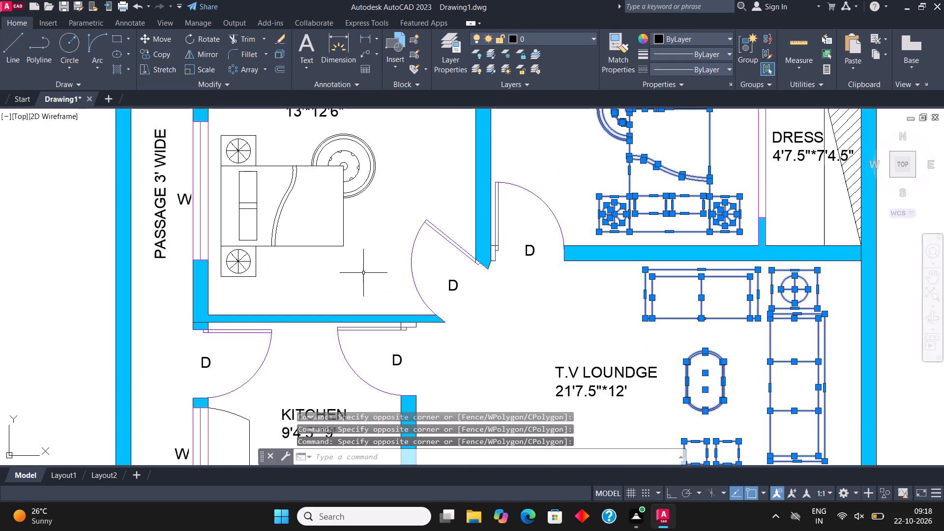
{"action": "left_click", "coordinate": [362, 273]}
{"action": "left_click", "coordinate": [280, 128]}
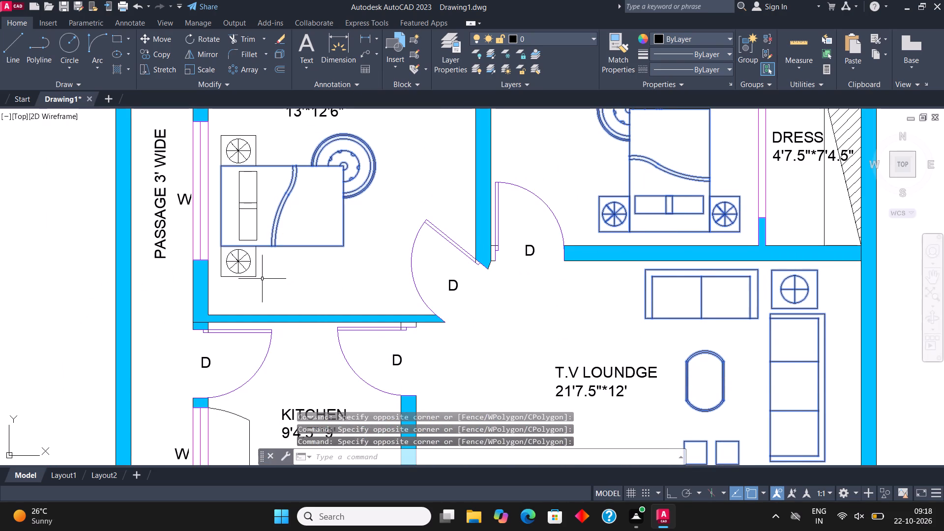
{"action": "scroll", "coordinate": [303, 285], "scroll_direction": "down", "scroll_amount": 3}
{"action": "scroll", "coordinate": [287, 275], "scroll_direction": "up", "scroll_amount": 3}
{"action": "left_click", "coordinate": [324, 322]}
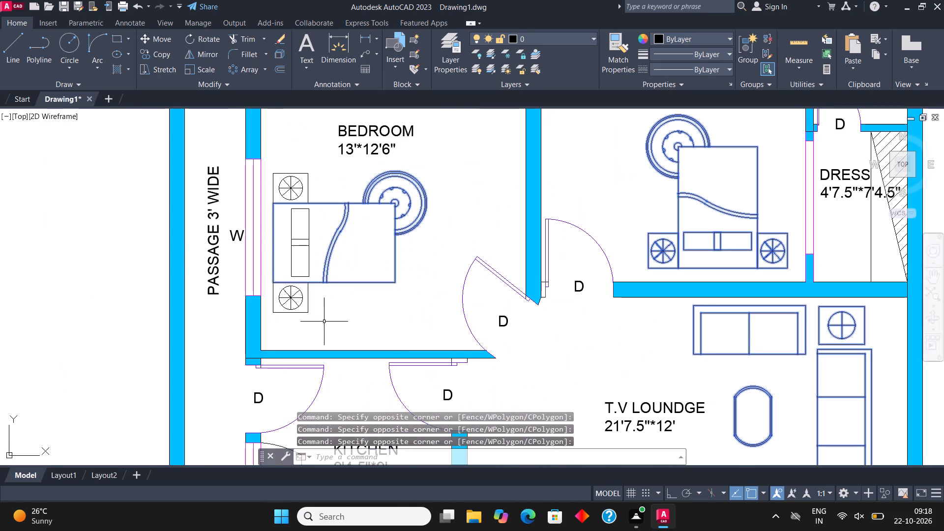
{"action": "left_click", "coordinate": [265, 151]}
{"action": "left_click", "coordinate": [551, 34]}
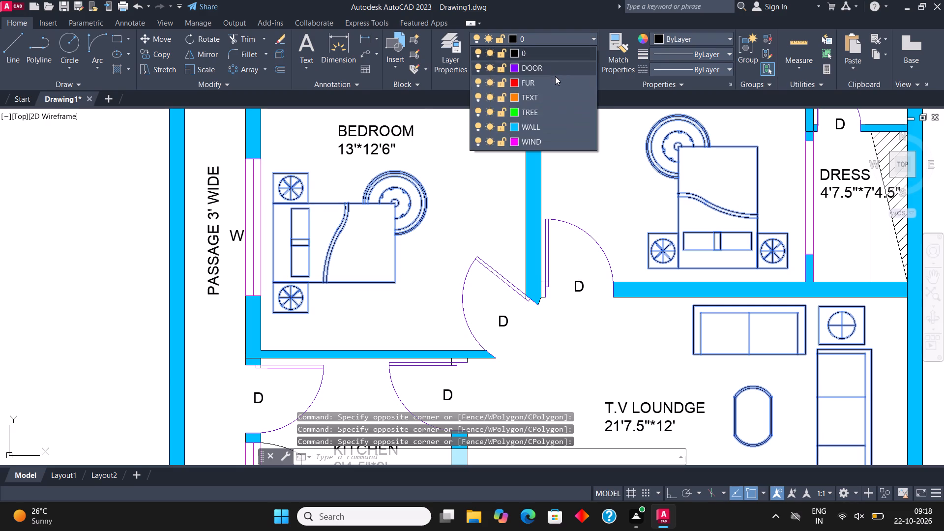
{"action": "left_click", "coordinate": [547, 83]}
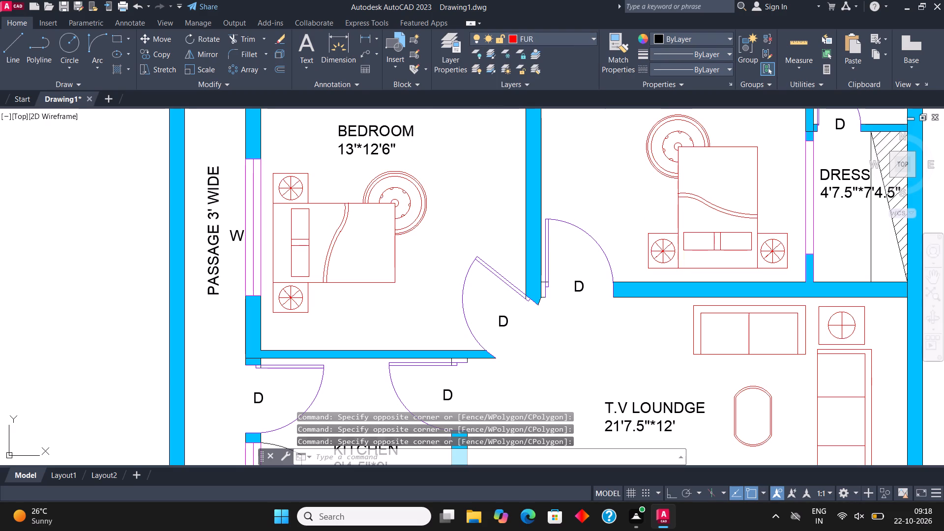
{"action": "key", "text": "Escape"}
Select the STAIR LOBBY label and all similar text in the plan and assign them to the TEXT layer.
{"action": "scroll", "coordinate": [453, 242], "scroll_direction": "down", "scroll_amount": 4}
{"action": "scroll", "coordinate": [458, 215], "scroll_direction": "up", "scroll_amount": 3}
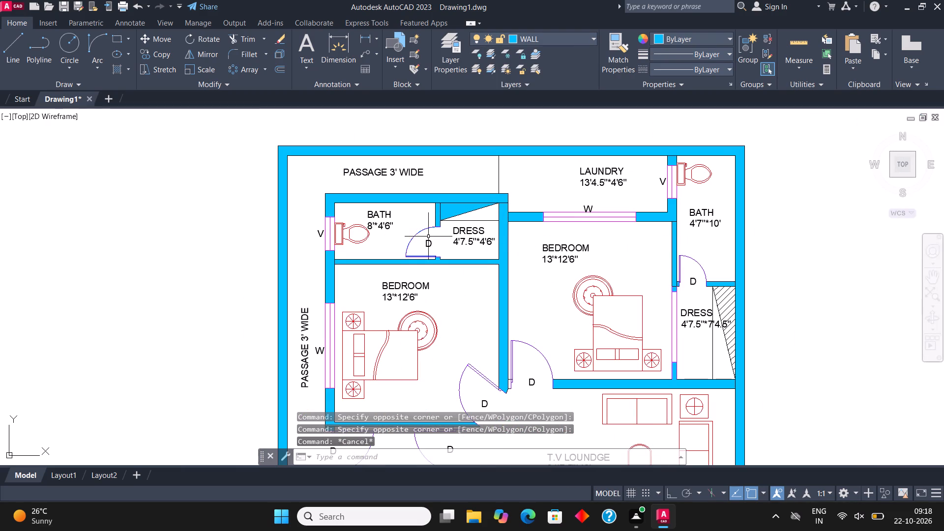
{"action": "middle_click_drag", "start_coordinate": [619, 278], "coordinate": [509, 204]}
{"action": "scroll", "coordinate": [498, 256], "scroll_direction": "down", "scroll_amount": 1}
{"action": "middle_click_drag", "start_coordinate": [518, 288], "coordinate": [519, 187]}
{"action": "middle_click_drag", "start_coordinate": [518, 318], "coordinate": [534, 231]}
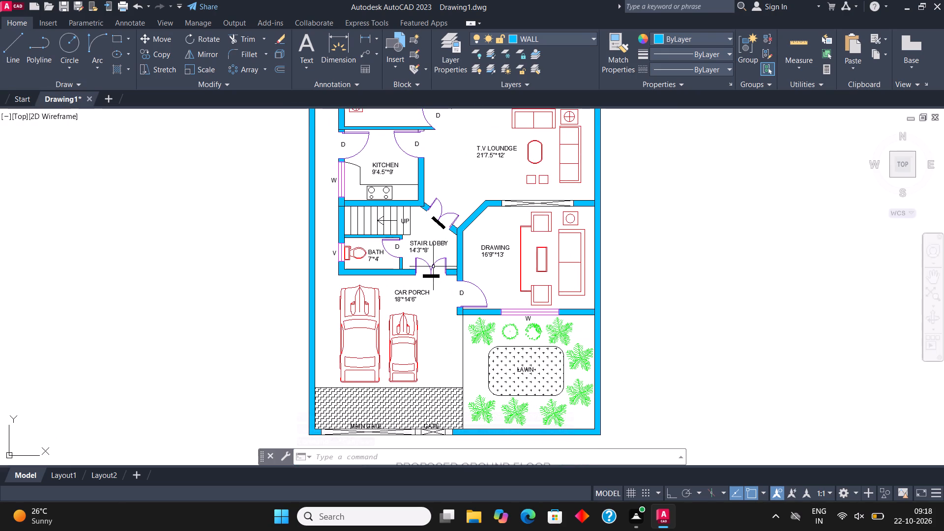
{"action": "scroll", "coordinate": [419, 250], "scroll_direction": "up", "scroll_amount": 4}
{"action": "left_click", "coordinate": [432, 201]}
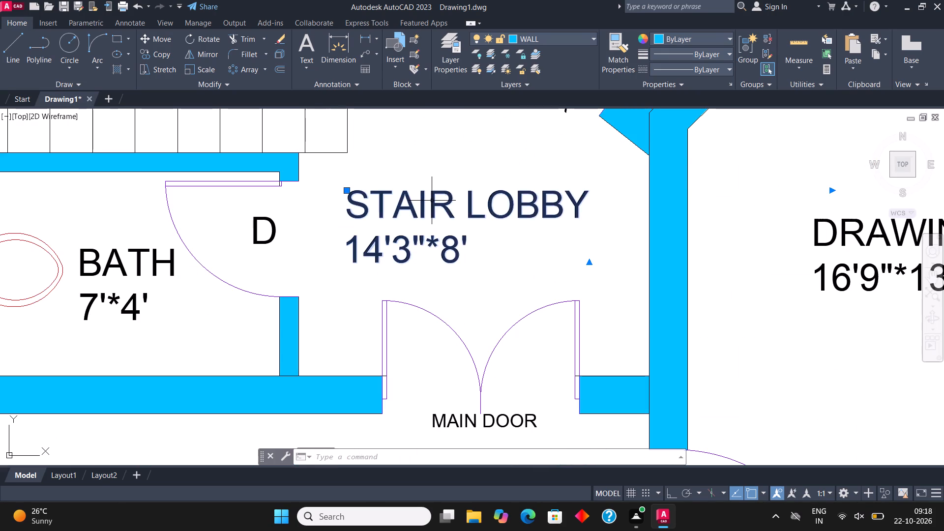
{"action": "right_click", "coordinate": [432, 201]}
{"action": "left_click", "coordinate": [498, 377]}
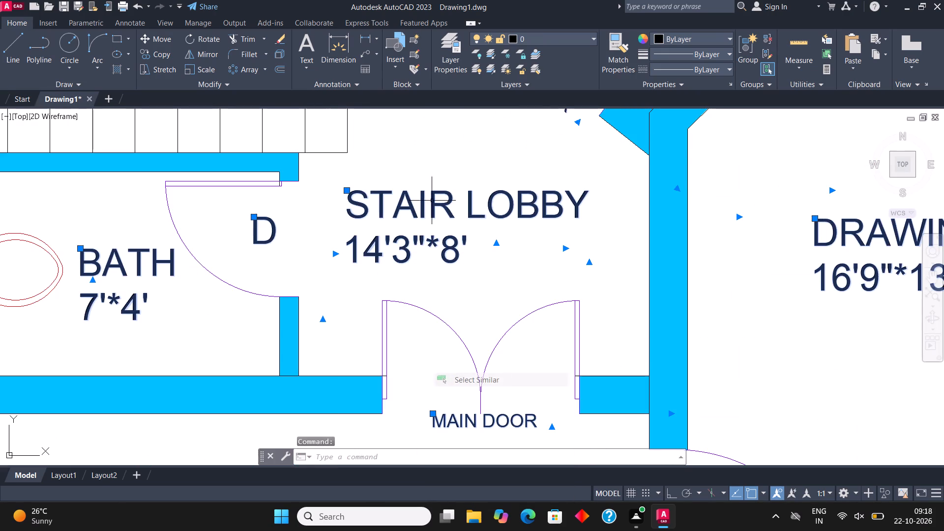
{"action": "left_click", "coordinate": [546, 38]}
{"action": "left_click", "coordinate": [534, 98]}
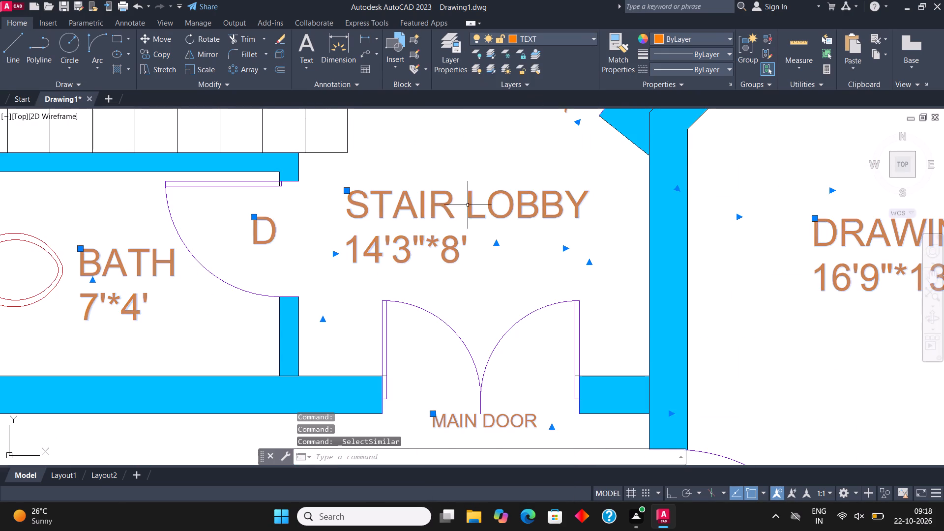
{"action": "key", "text": "Escape"}
Change the colour of the lawn's cross hatch to yellow 248,215,49.
{"action": "scroll", "coordinate": [461, 218], "scroll_direction": "down", "scroll_amount": 4}
{"action": "middle_click_drag", "start_coordinate": [503, 277], "coordinate": [520, 300]}
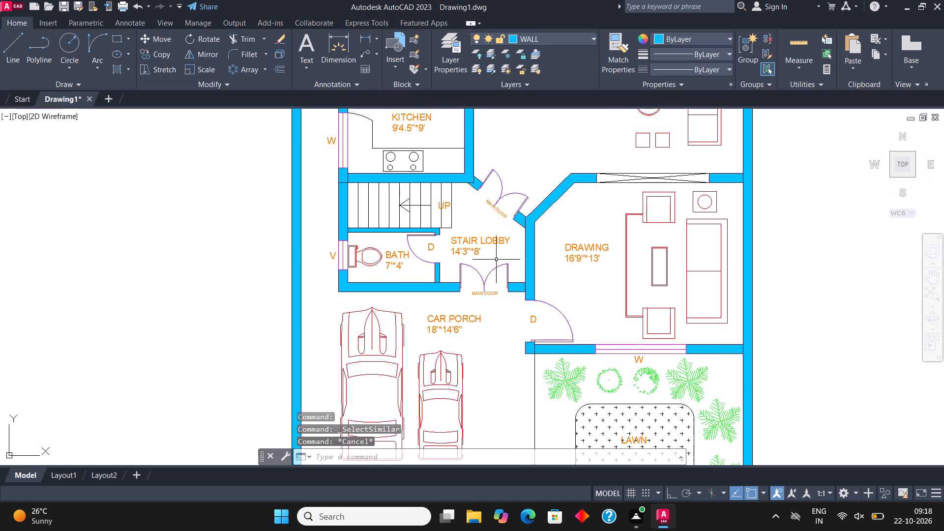
{"action": "middle_click_drag", "start_coordinate": [558, 392], "coordinate": [529, 207]}
{"action": "scroll", "coordinate": [590, 233], "scroll_direction": "up", "scroll_amount": 1}
{"action": "left_click", "coordinate": [572, 236]}
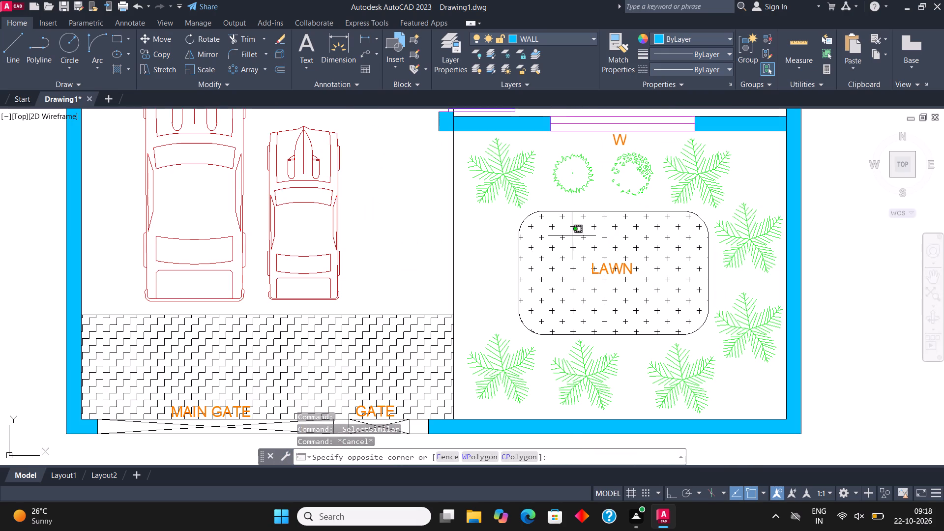
{"action": "left_click", "coordinate": [551, 256]}
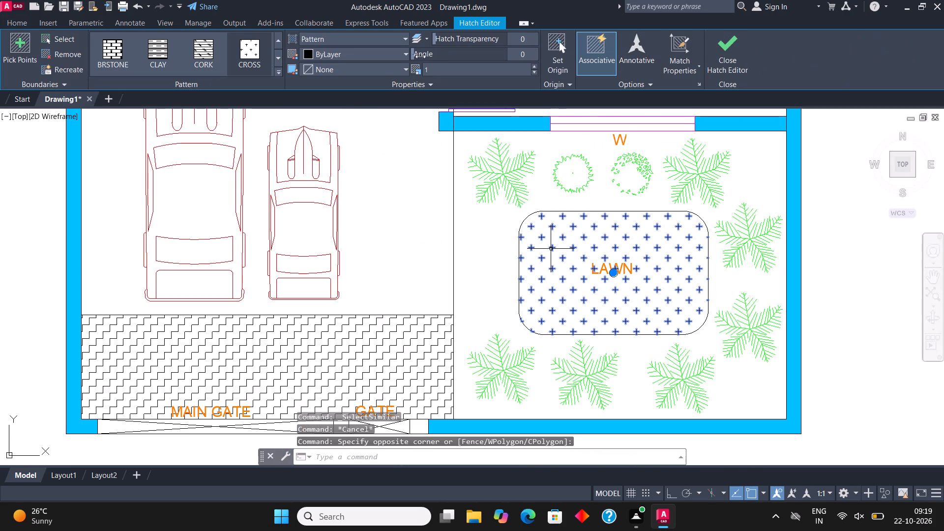
{"action": "left_click", "coordinate": [370, 54]}
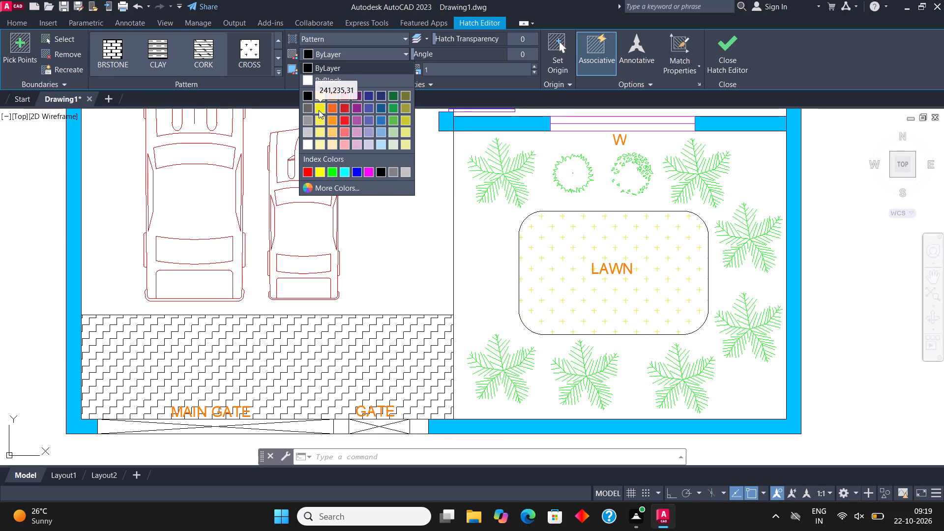
{"action": "left_click", "coordinate": [321, 95]}
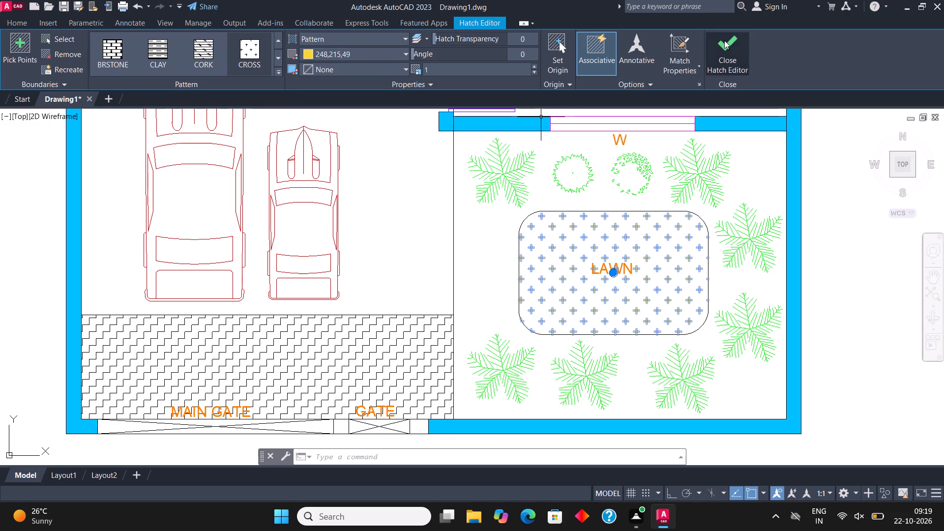
{"action": "left_click", "coordinate": [724, 40]}
Change the colour of the zigzag paving hatch between the car porch and the gates to olive.
{"action": "scroll", "coordinate": [678, 228], "scroll_direction": "down", "scroll_amount": 2}
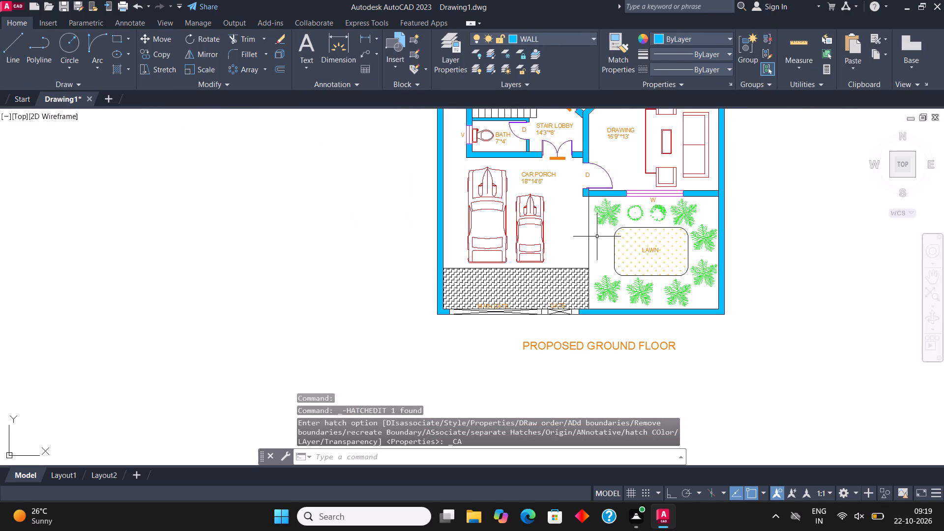
{"action": "scroll", "coordinate": [508, 324], "scroll_direction": "up", "scroll_amount": 1}
{"action": "left_click", "coordinate": [551, 273]}
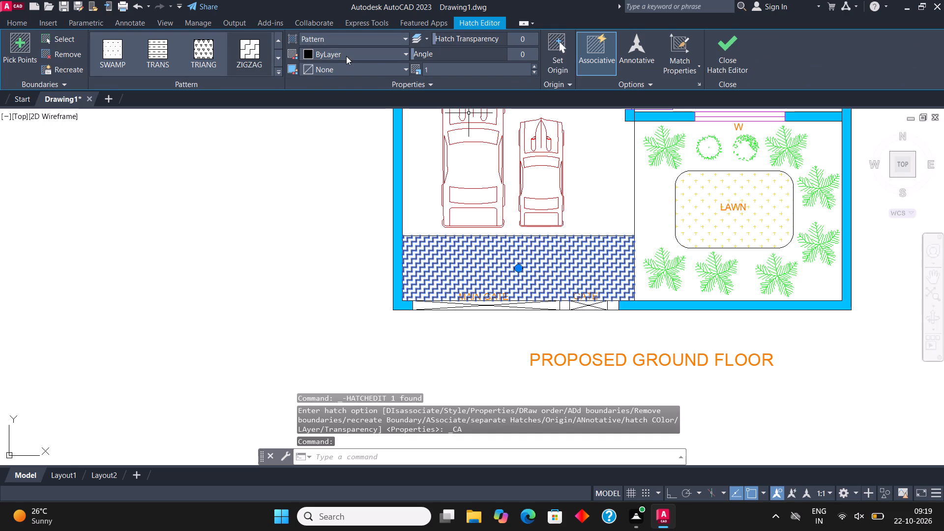
{"action": "left_click", "coordinate": [346, 56]}
{"action": "left_click", "coordinate": [405, 107]}
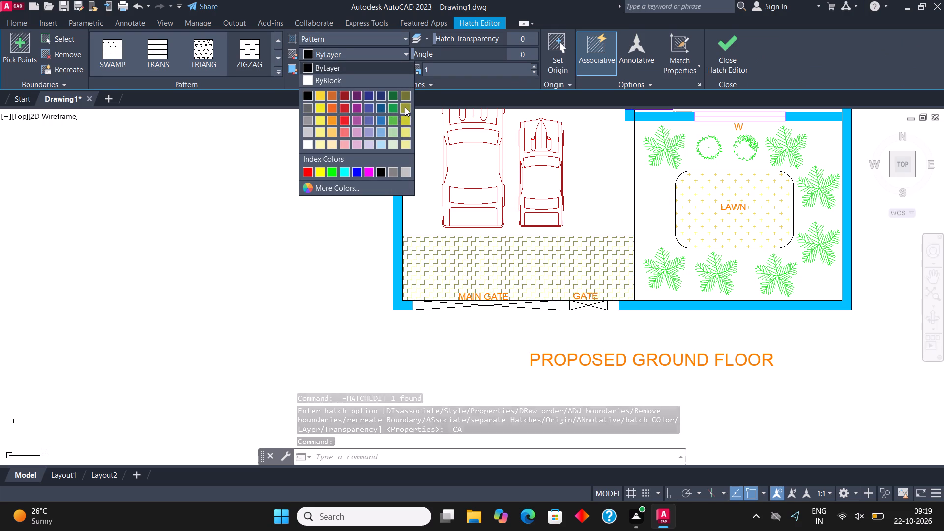
{"action": "key", "text": "Escape"}
Assign the crossed opening lines in the wall between the T.V lounge and the drawing room to the WIND layer.
{"action": "scroll", "coordinate": [513, 317], "scroll_direction": "down", "scroll_amount": 1}
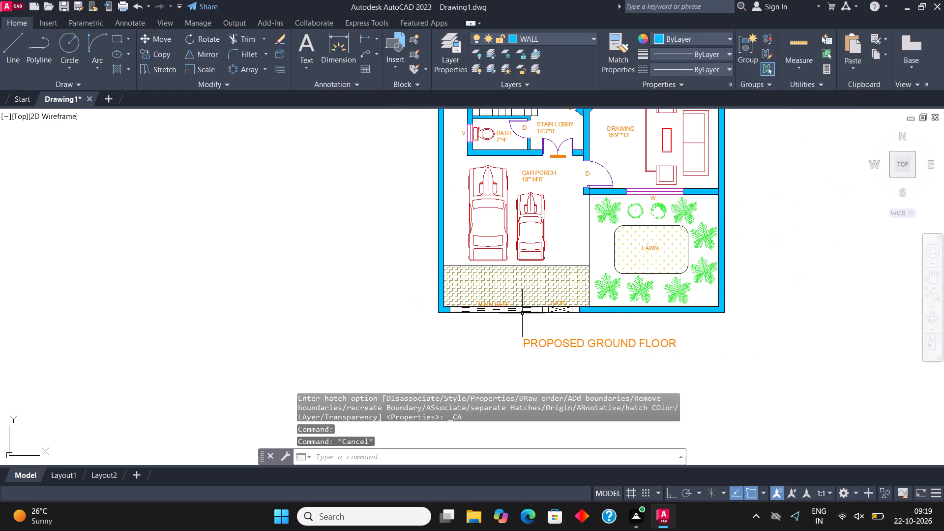
{"action": "middle_click_drag", "start_coordinate": [540, 227], "coordinate": [475, 344]}
{"action": "scroll", "coordinate": [599, 202], "scroll_direction": "up", "scroll_amount": 2}
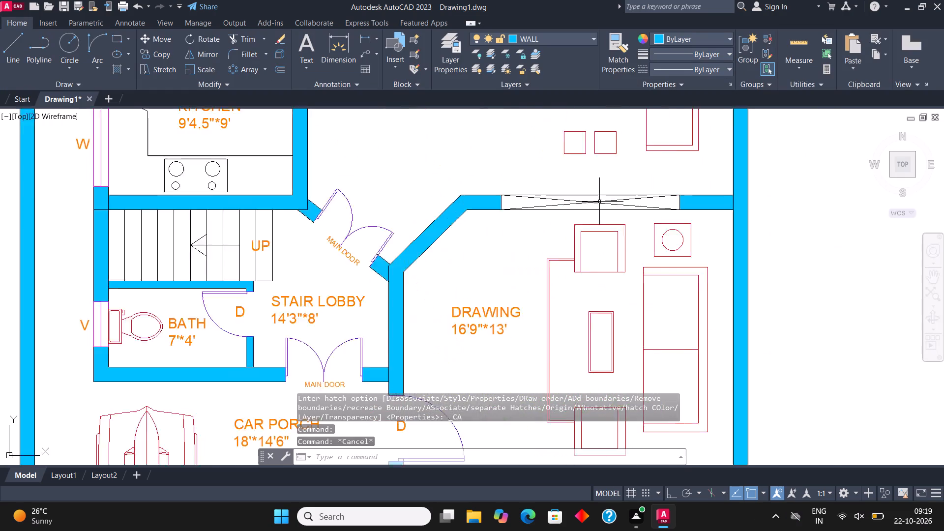
{"action": "scroll", "coordinate": [599, 202], "scroll_direction": "up", "scroll_amount": 1}
{"action": "left_click", "coordinate": [600, 222]}
{"action": "left_click", "coordinate": [565, 169]}
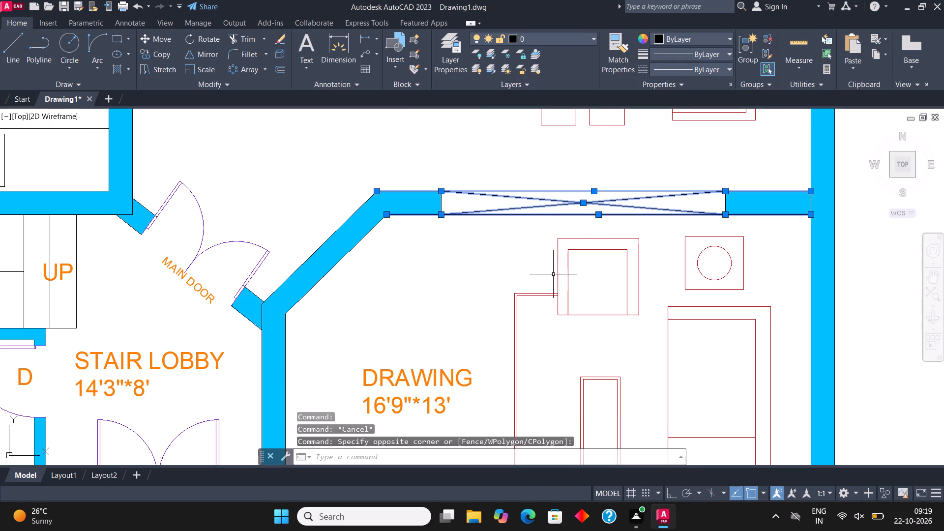
{"action": "left_click", "coordinate": [556, 37]}
{"action": "left_click", "coordinate": [553, 139]}
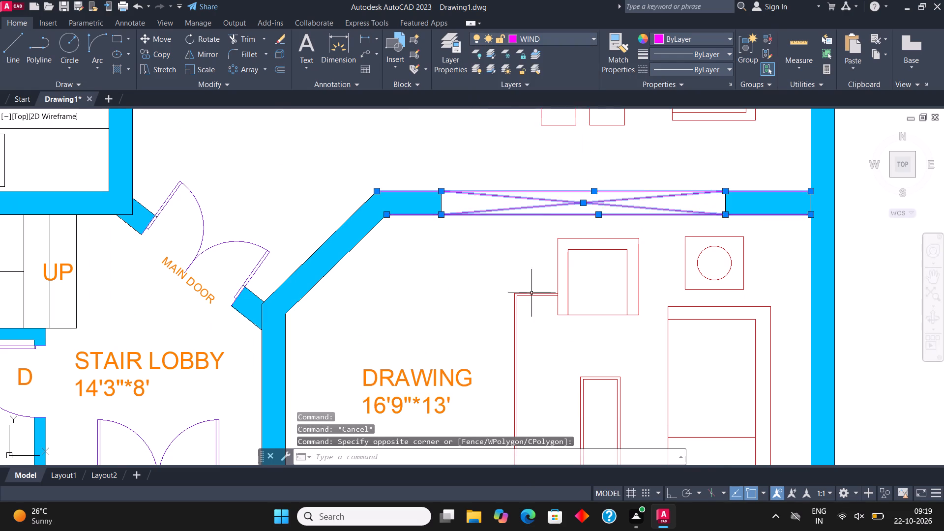
{"action": "key", "text": "Escape"}
Assign the kitchen stove and the counter outline, including its curved end by the window, to the FUR layer.
{"action": "scroll", "coordinate": [538, 363], "scroll_direction": "down", "scroll_amount": 3}
{"action": "middle_click_drag", "start_coordinate": [523, 211], "coordinate": [550, 261]}
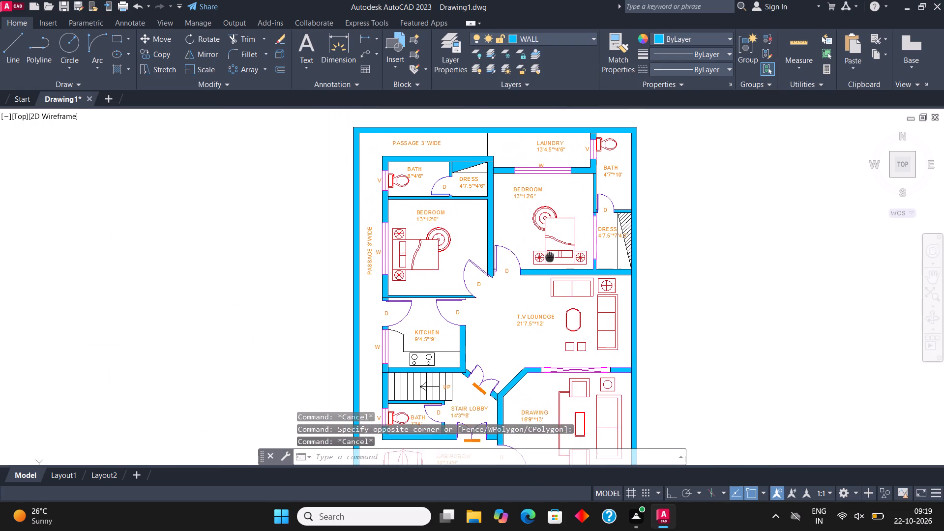
{"action": "middle_click_drag", "start_coordinate": [550, 261], "coordinate": [548, 252]}
{"action": "middle_click_drag", "start_coordinate": [543, 298], "coordinate": [533, 202]}
{"action": "scroll", "coordinate": [385, 239], "scroll_direction": "up", "scroll_amount": 2}
{"action": "scroll", "coordinate": [490, 298], "scroll_direction": "up", "scroll_amount": 2}
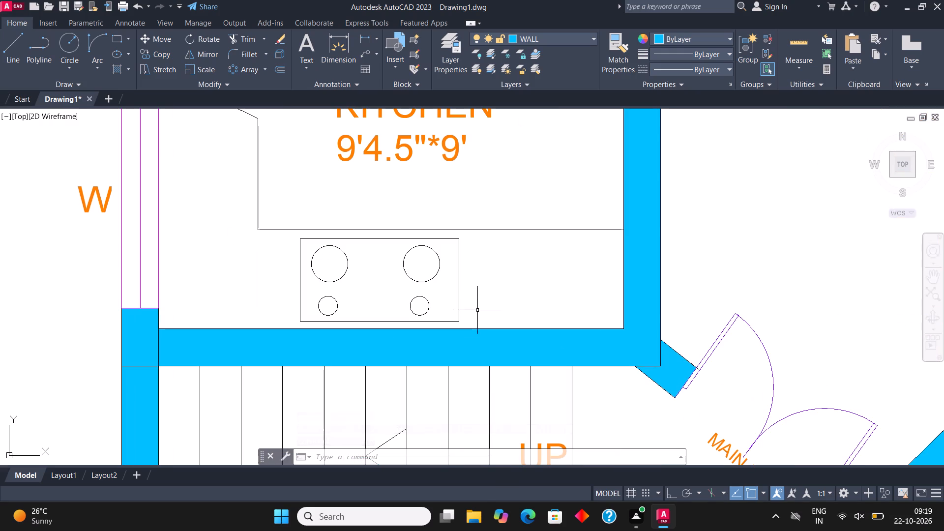
{"action": "left_click", "coordinate": [473, 317]}
{"action": "left_click", "coordinate": [242, 204]}
{"action": "scroll", "coordinate": [277, 263], "scroll_direction": "down", "scroll_amount": 2}
{"action": "scroll", "coordinate": [261, 195], "scroll_direction": "up", "scroll_amount": 2}
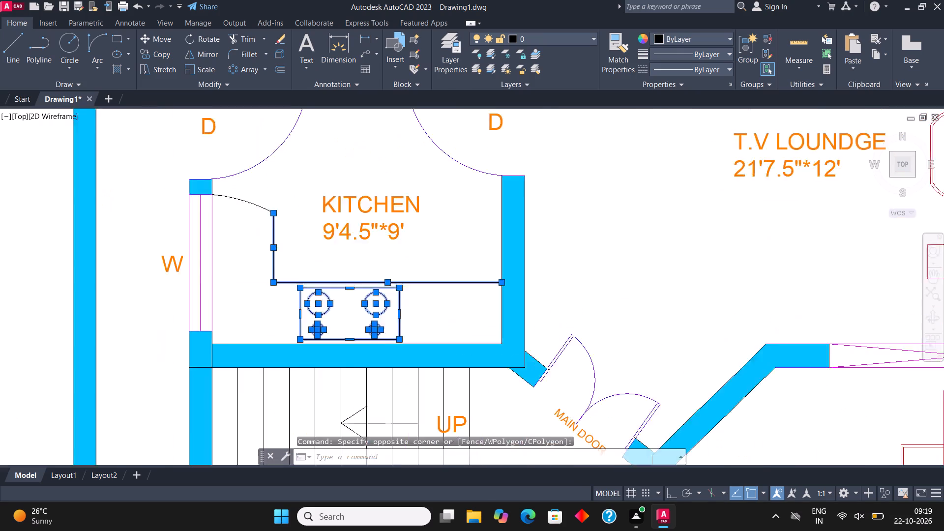
{"action": "left_click", "coordinate": [260, 195]}
{"action": "left_click", "coordinate": [231, 238]}
{"action": "scroll", "coordinate": [310, 250], "scroll_direction": "down", "scroll_amount": 2}
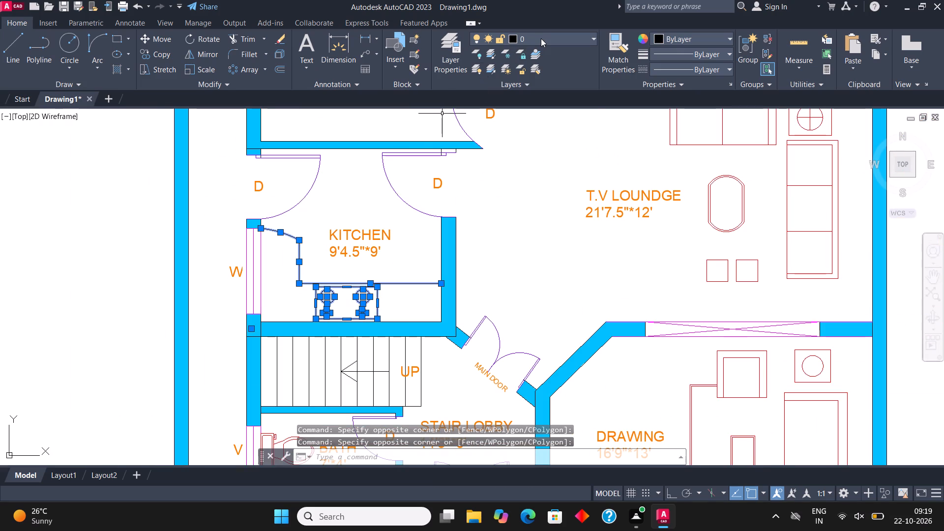
{"action": "left_click", "coordinate": [541, 38]}
{"action": "left_click", "coordinate": [536, 80]}
{"action": "key", "text": "Escape"}
{"action": "scroll", "coordinate": [405, 313], "scroll_direction": "down", "scroll_amount": 2}
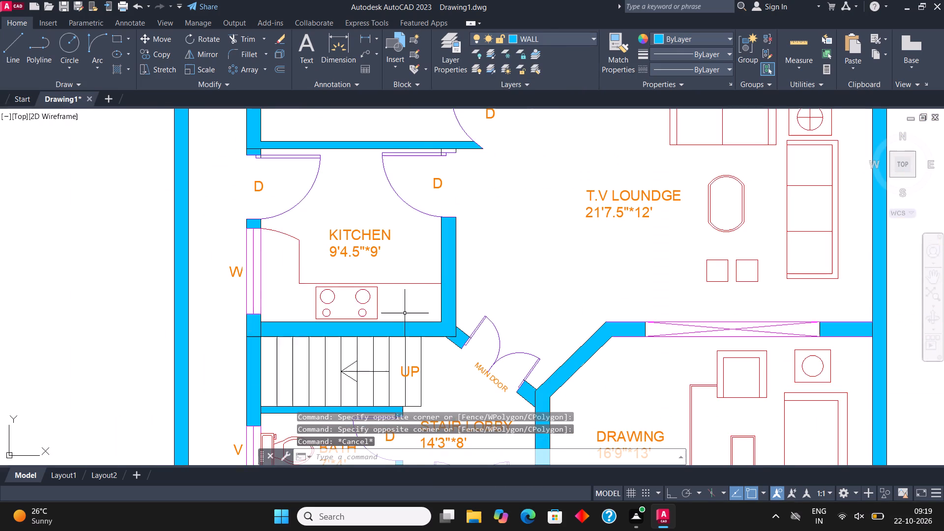
Change the colour of the diagonal hatch in the 4'7.5"*7'4.5" dress room to purple 147,39,143.
{"action": "middle_click_drag", "start_coordinate": [470, 347], "coordinate": [461, 300]}
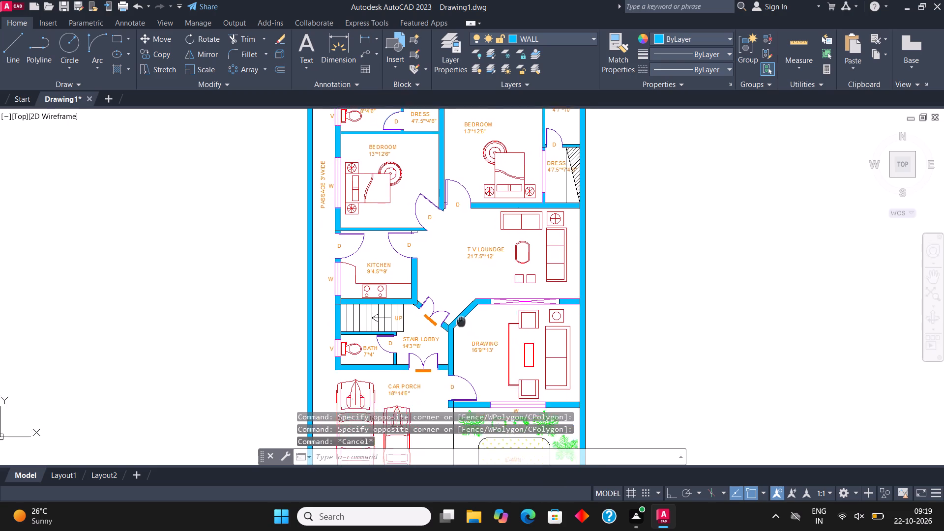
{"action": "middle_click_drag", "start_coordinate": [461, 300], "coordinate": [455, 321]}
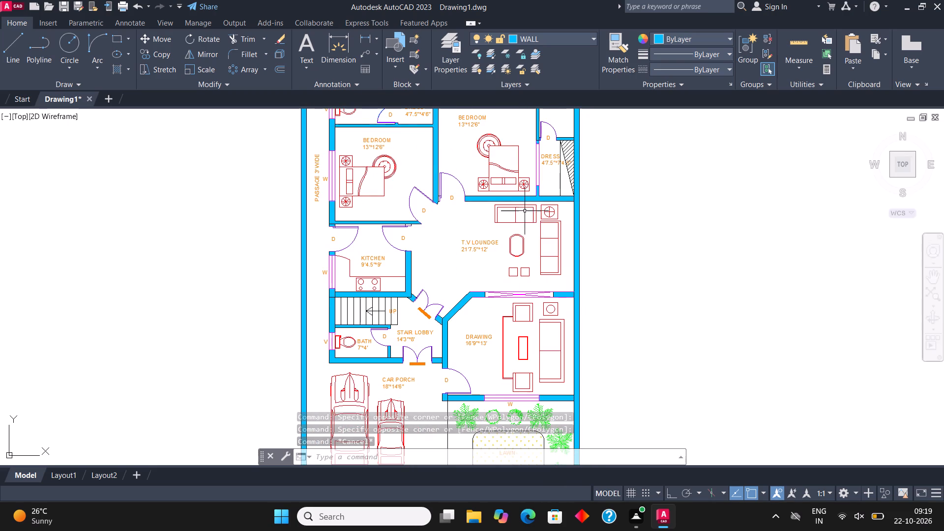
{"action": "middle_click_drag", "start_coordinate": [555, 154], "coordinate": [543, 250]}
{"action": "scroll", "coordinate": [546, 245], "scroll_direction": "up", "scroll_amount": 2}
{"action": "left_click", "coordinate": [561, 251]}
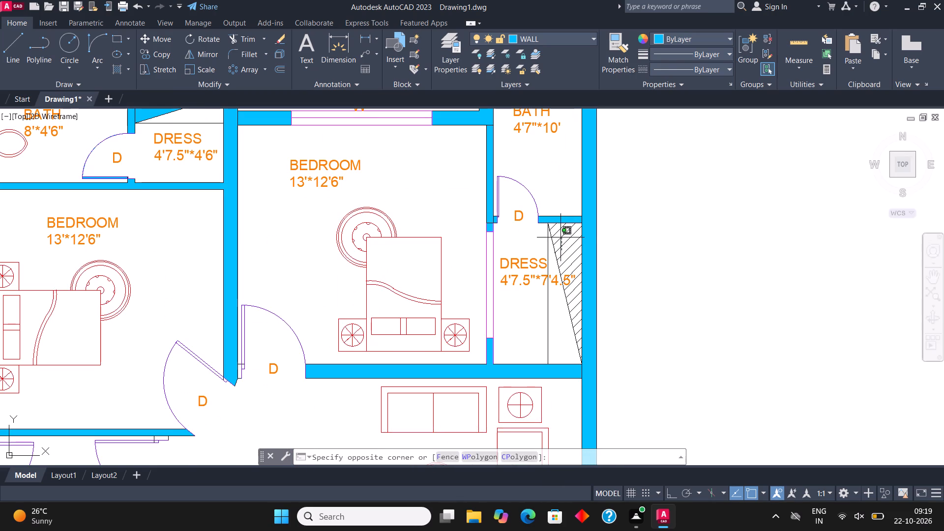
{"action": "left_click", "coordinate": [560, 236]}
{"action": "left_click", "coordinate": [358, 47]}
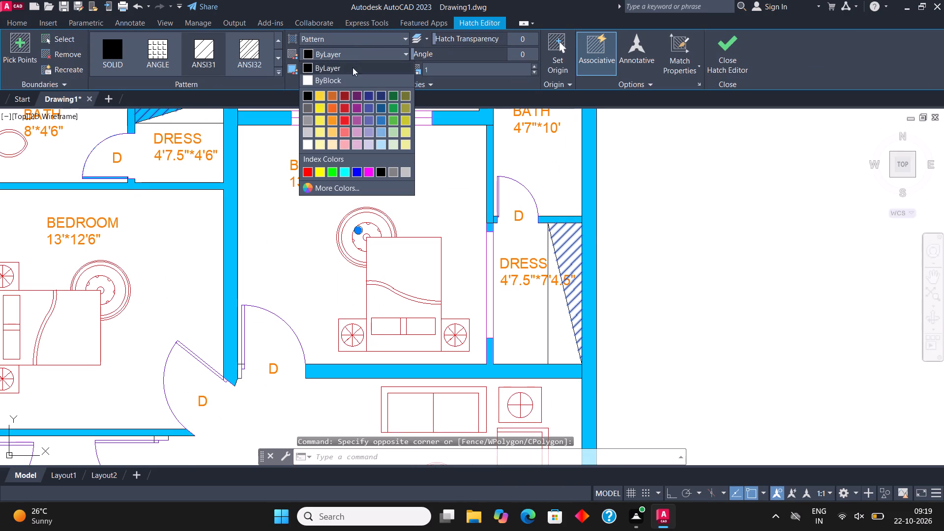
{"action": "left_click", "coordinate": [359, 108]}
{"action": "left_click", "coordinate": [716, 54]}
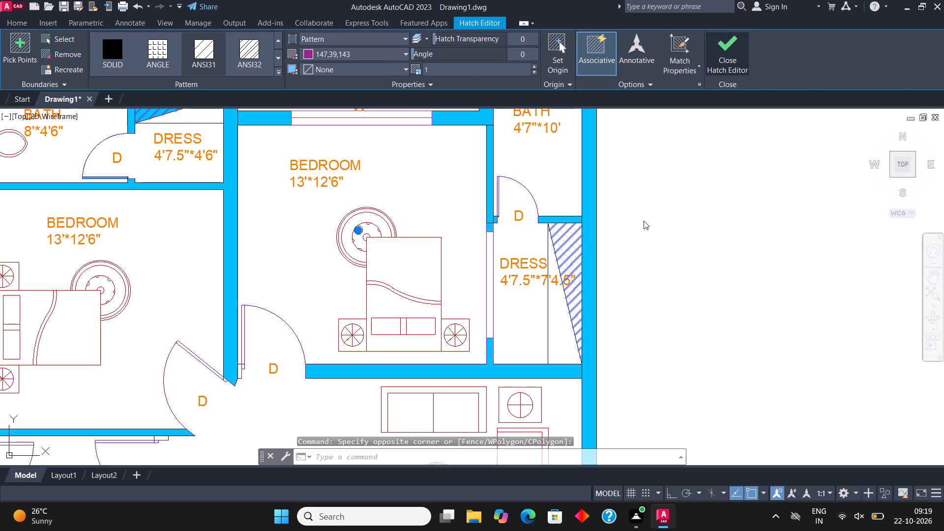
{"action": "scroll", "coordinate": [601, 269], "scroll_direction": "down", "scroll_amount": 3}
{"action": "key", "text": "Escape"}
Review the coloured ground floor plan from the bedrooms down to the gates and the drawing title.
{"action": "middle_click_drag", "start_coordinate": [539, 224], "coordinate": [542, 189]}
{"action": "scroll", "coordinate": [542, 192], "scroll_direction": "down", "scroll_amount": 2}
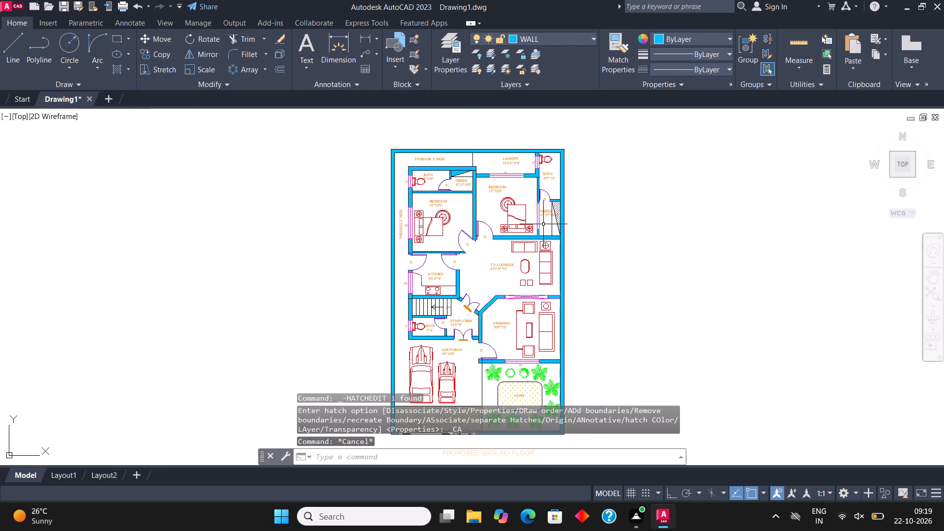
{"action": "scroll", "coordinate": [539, 265], "scroll_direction": "down", "scroll_amount": 1}
{"action": "middle_click_drag", "start_coordinate": [543, 297], "coordinate": [523, 198]}
{"action": "scroll", "coordinate": [494, 304], "scroll_direction": "up", "scroll_amount": 3}
{"action": "scroll", "coordinate": [467, 236], "scroll_direction": "down", "scroll_amount": 1}
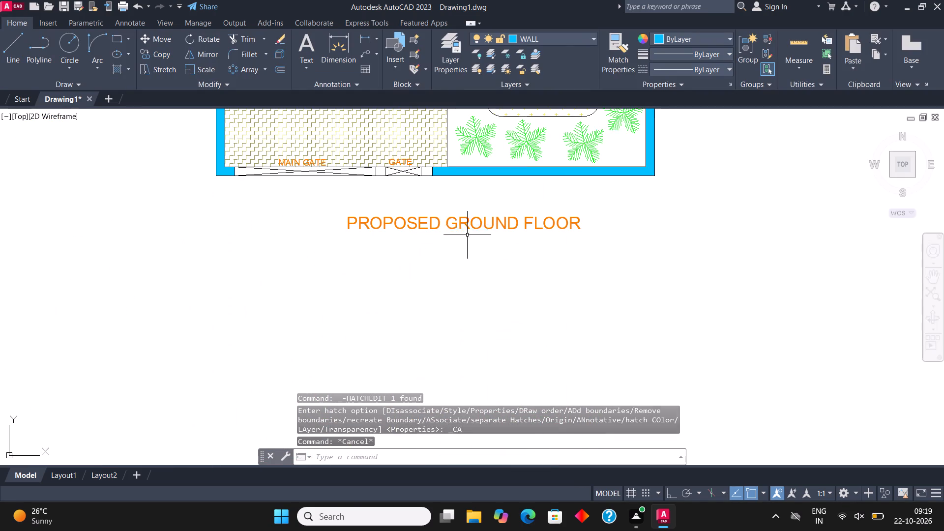
{"action": "scroll", "coordinate": [468, 242], "scroll_direction": "down", "scroll_amount": 1}
{"action": "middle_click_drag", "start_coordinate": [491, 191], "coordinate": [478, 361]}
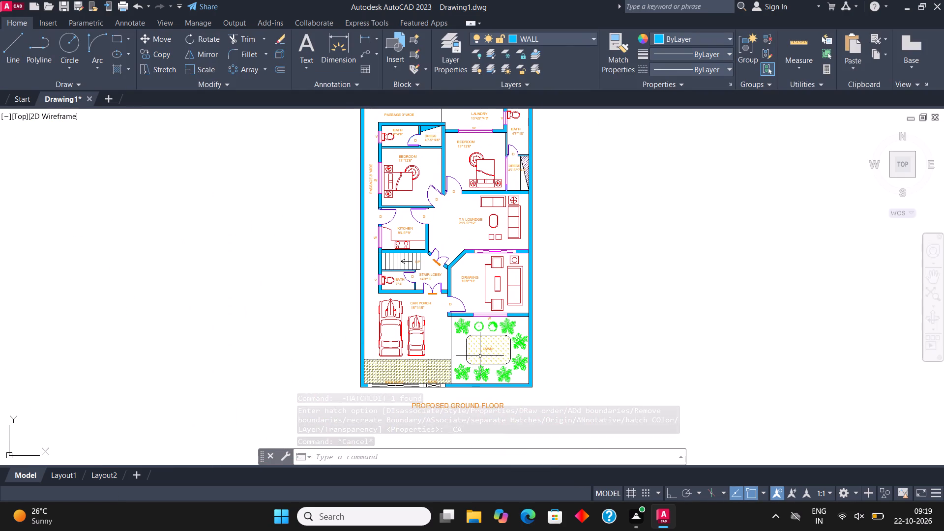
{"action": "scroll", "coordinate": [480, 355], "scroll_direction": "down", "scroll_amount": 1}
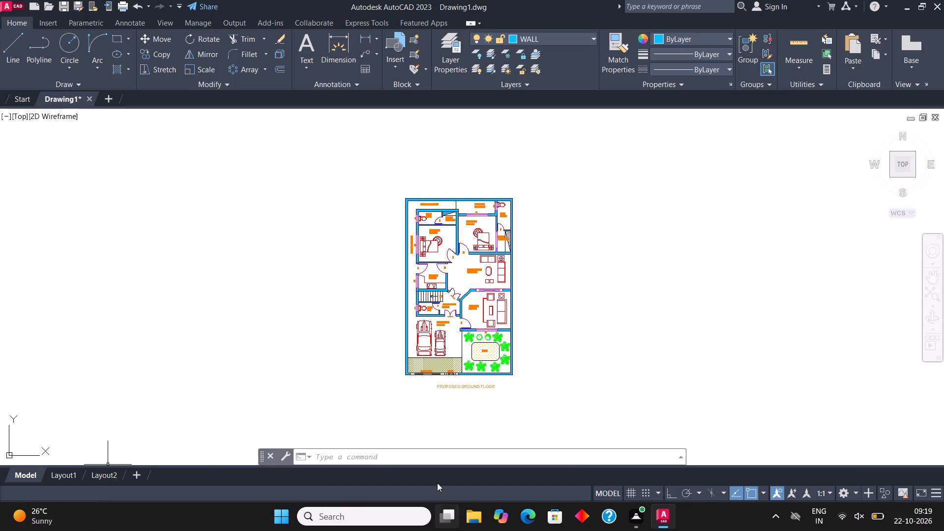
In Layout1, zoom the viewport to a window around the whole plan and its title, and return to paper space.
{"action": "left_click", "coordinate": [59, 476]}
{"action": "scroll", "coordinate": [466, 272], "scroll_direction": "down", "scroll_amount": 1}
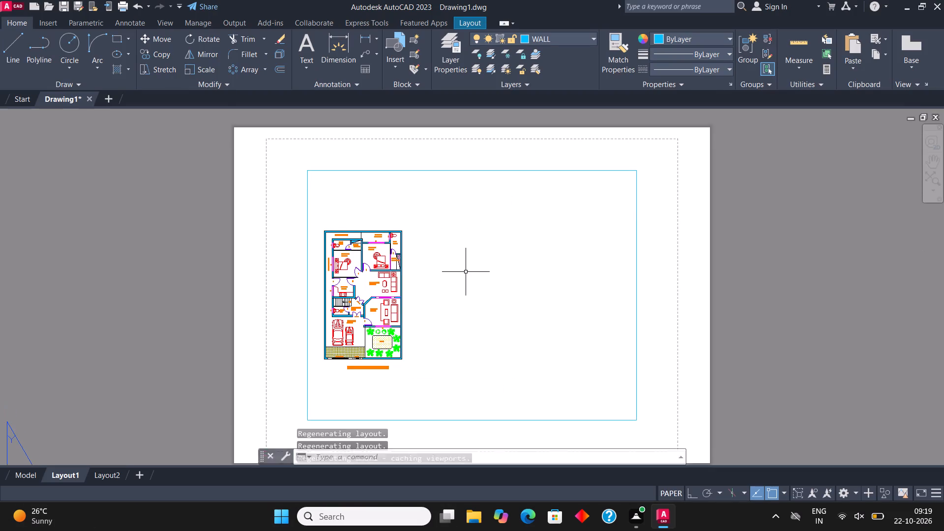
{"action": "scroll", "coordinate": [466, 272], "scroll_direction": "up", "scroll_amount": 1}
{"action": "double_click", "coordinate": [466, 272]}
{"action": "scroll", "coordinate": [466, 272], "scroll_direction": "down", "scroll_amount": 2}
{"action": "scroll", "coordinate": [414, 277], "scroll_direction": "up", "scroll_amount": 1}
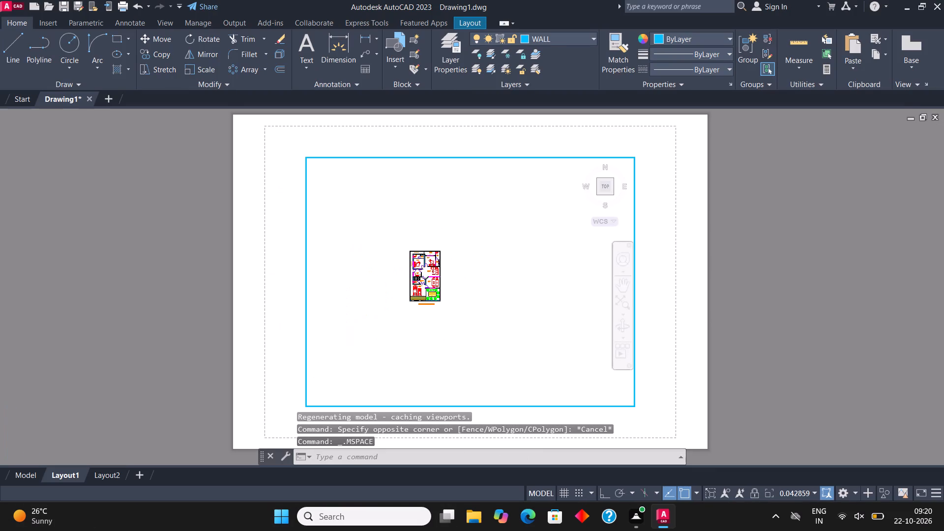
{"action": "key", "text": "z"}
{"action": "key", "text": "Return"}
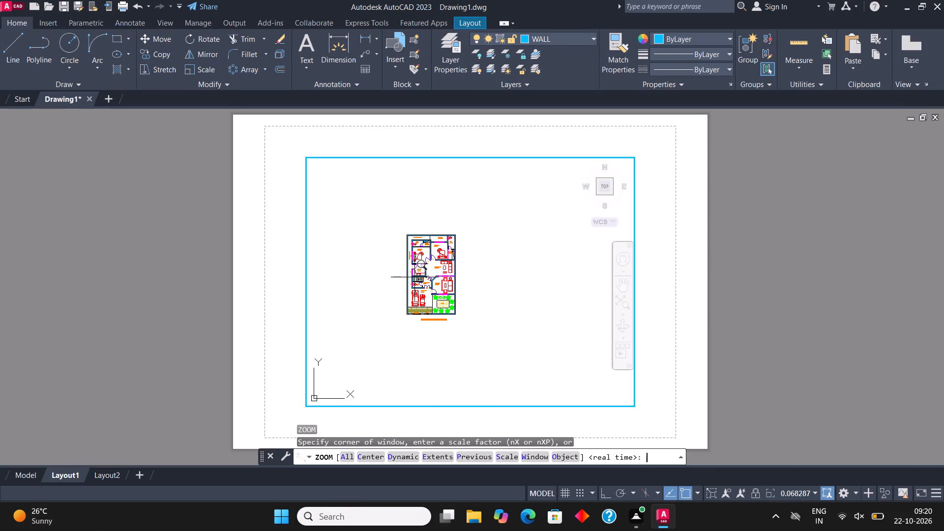
{"action": "scroll", "coordinate": [426, 332], "scroll_direction": "up", "scroll_amount": 2}
{"action": "scroll", "coordinate": [410, 307], "scroll_direction": "down", "scroll_amount": 1}
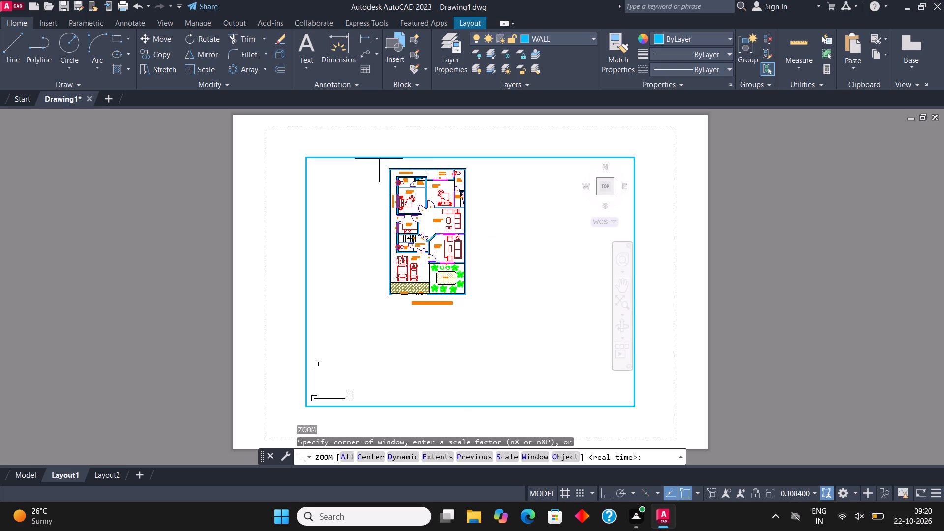
{"action": "left_click", "coordinate": [381, 163]}
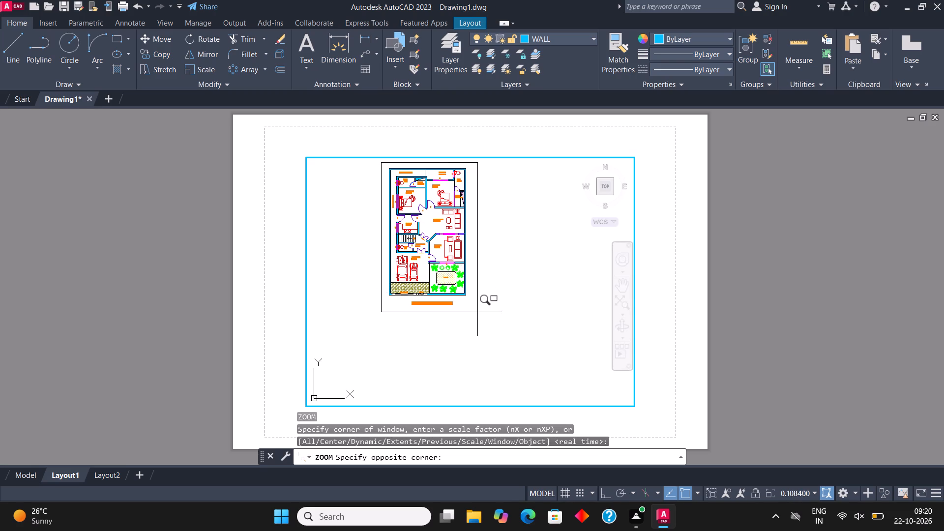
{"action": "left_click", "coordinate": [477, 312]}
{"action": "double_click", "coordinate": [268, 147]}
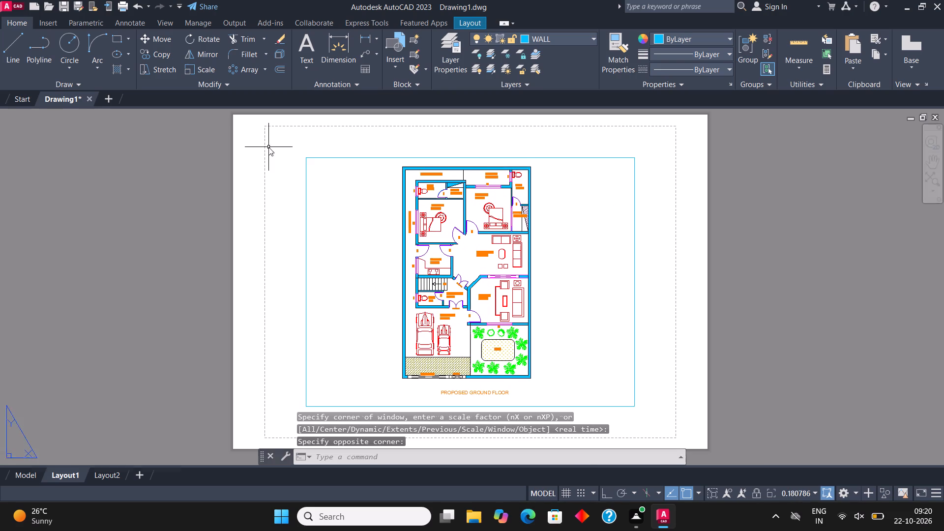
Save the drawing in the Downloads folder as GROUND FLOOR.
{"action": "left_click", "coordinate": [7, 6]}
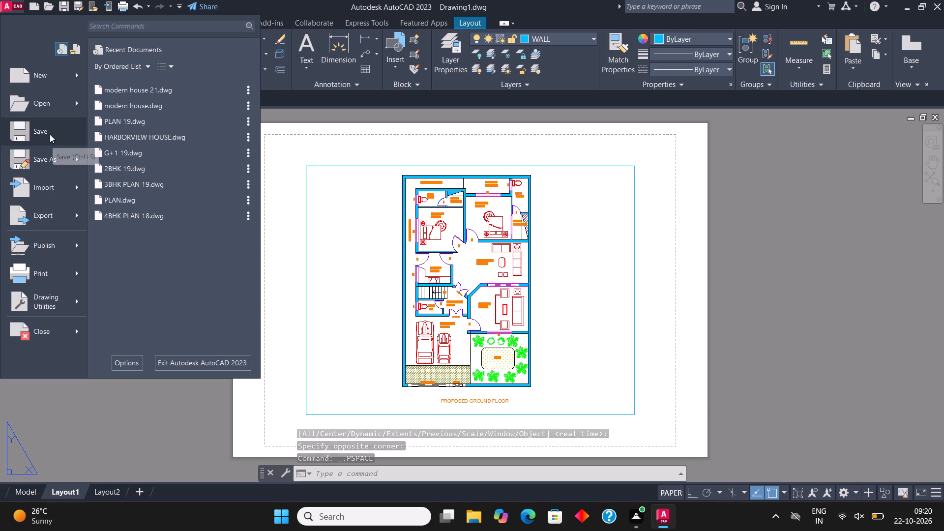
{"action": "left_click", "coordinate": [50, 134]}
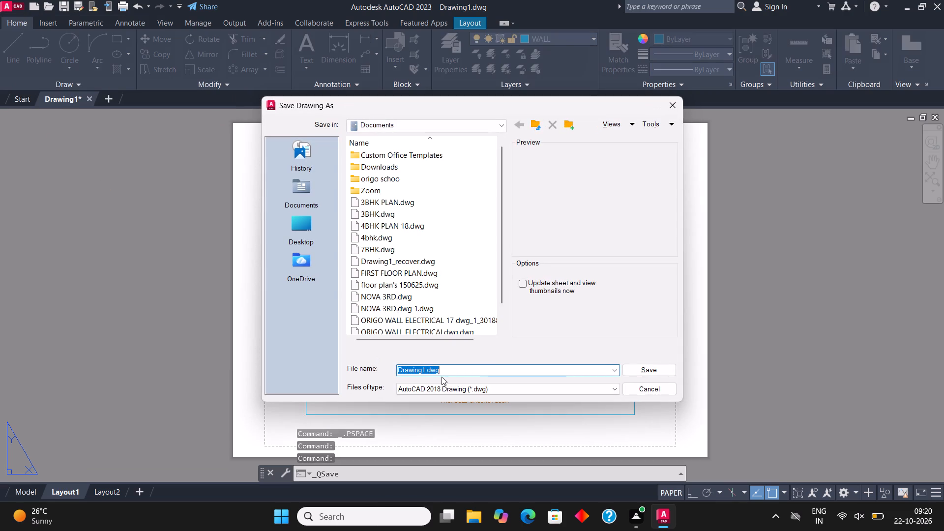
{"action": "left_click", "coordinate": [450, 126]}
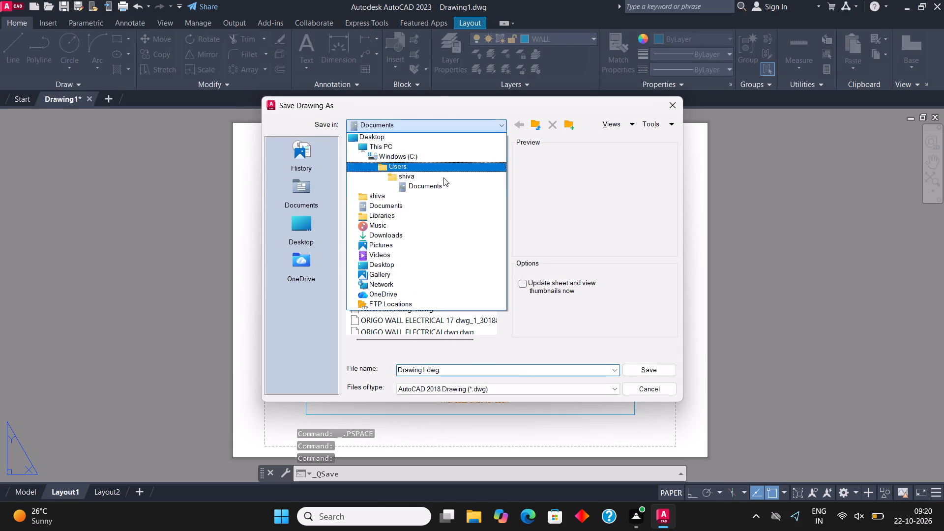
{"action": "left_click", "coordinate": [443, 236]}
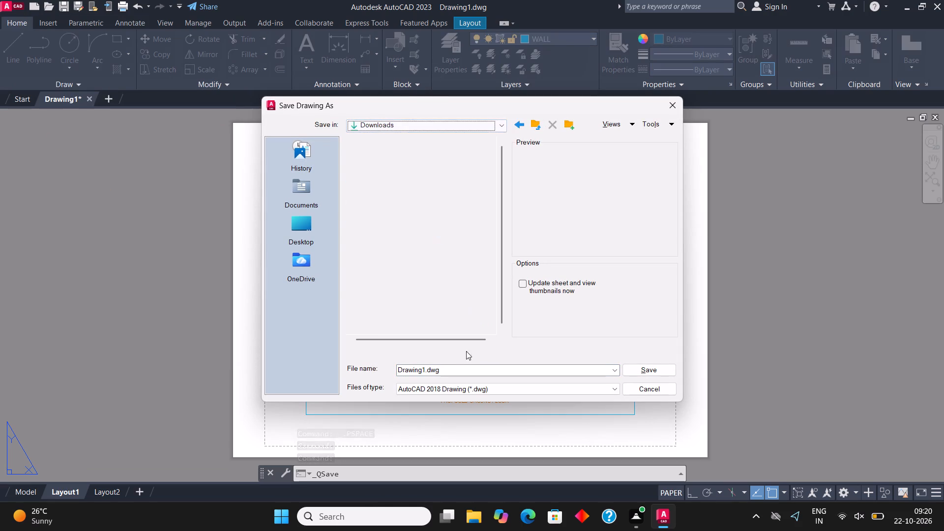
{"action": "left_click", "coordinate": [452, 370]}
{"action": "type", "text": "GROUND FLOOR"}
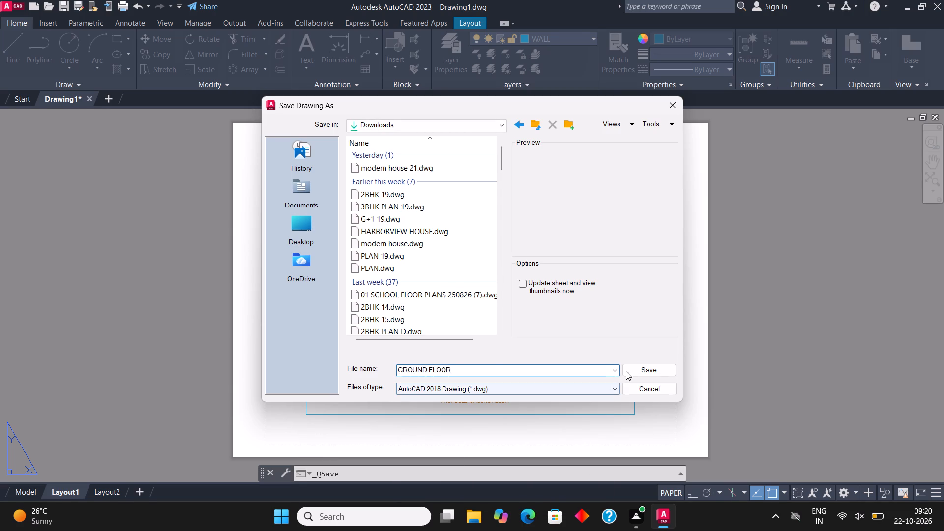
{"action": "left_click", "coordinate": [652, 366]}
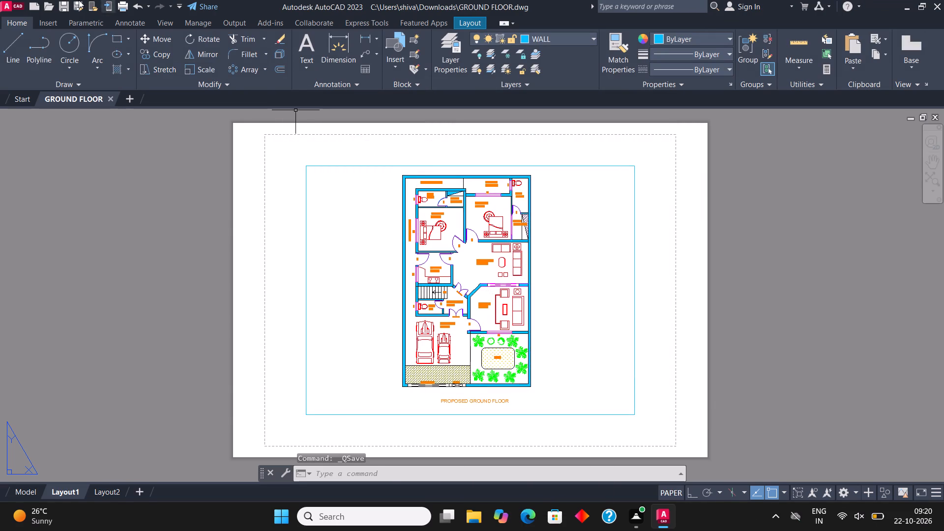
Set Layout1's plot to AutoCAD PDF (High Quality Print), a window around the viewport frame, centred and fitted to paper, and apply it to the layout.
{"action": "left_click", "coordinate": [6, 5]}
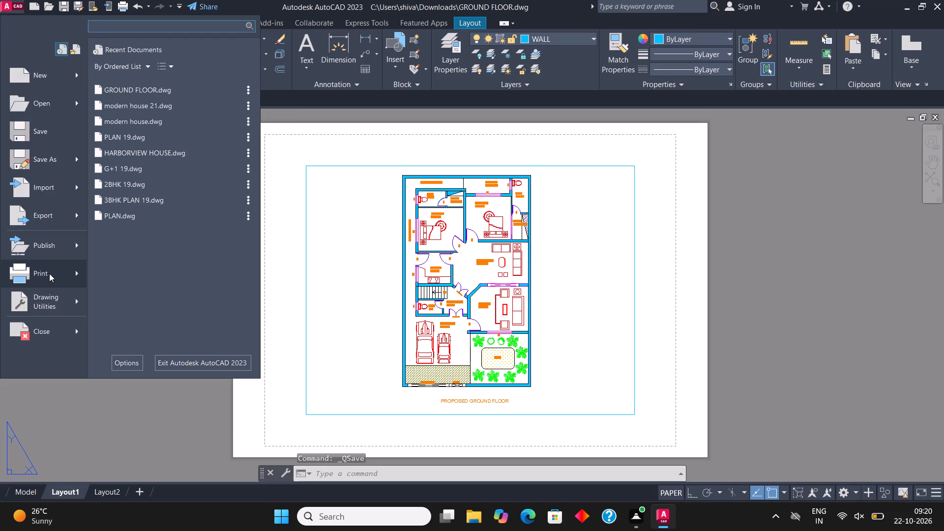
{"action": "left_click", "coordinate": [49, 272]}
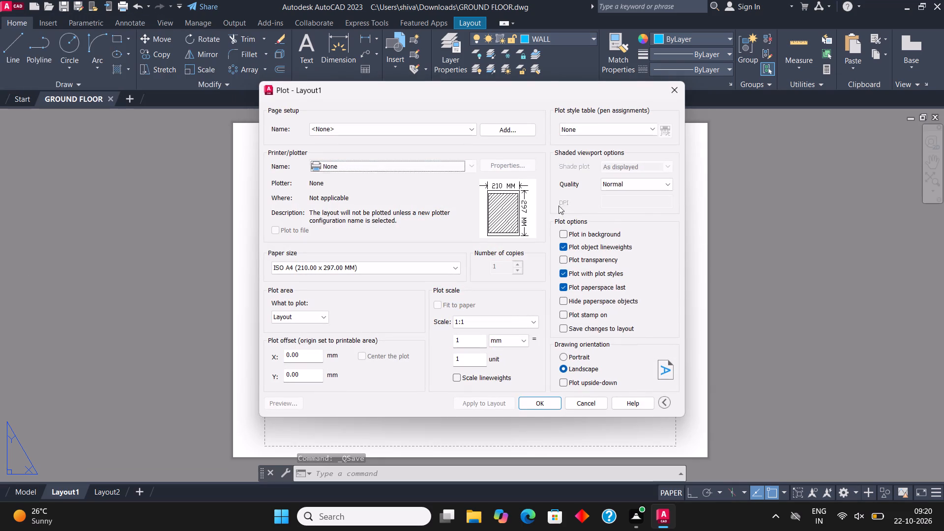
{"action": "left_click", "coordinate": [402, 166]}
{"action": "left_click", "coordinate": [406, 225]}
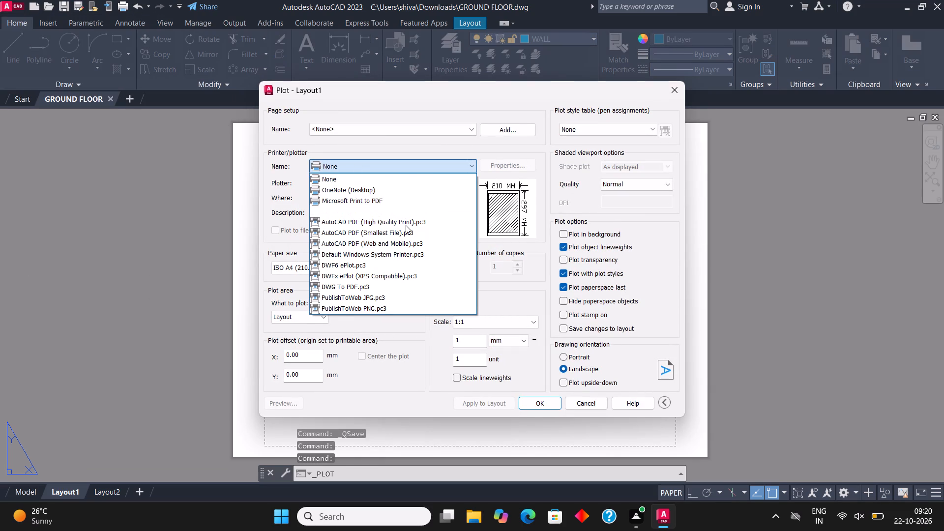
{"action": "left_click", "coordinate": [314, 319]}
{"action": "left_click", "coordinate": [305, 353]}
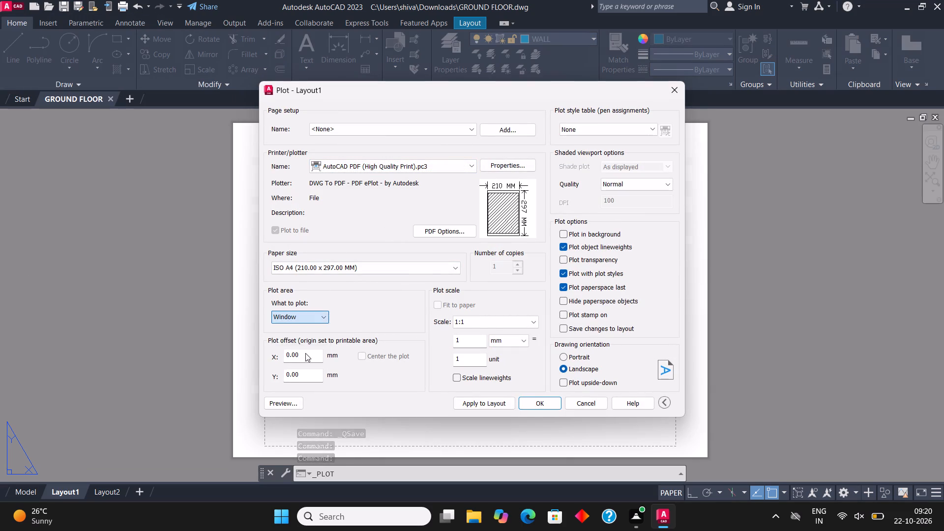
{"action": "left_click", "coordinate": [305, 171]}
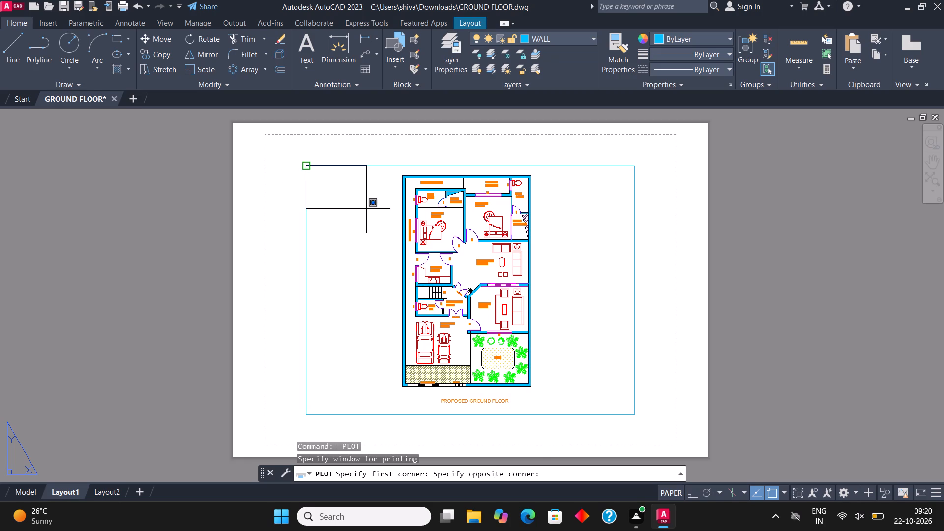
{"action": "left_click", "coordinate": [632, 413]}
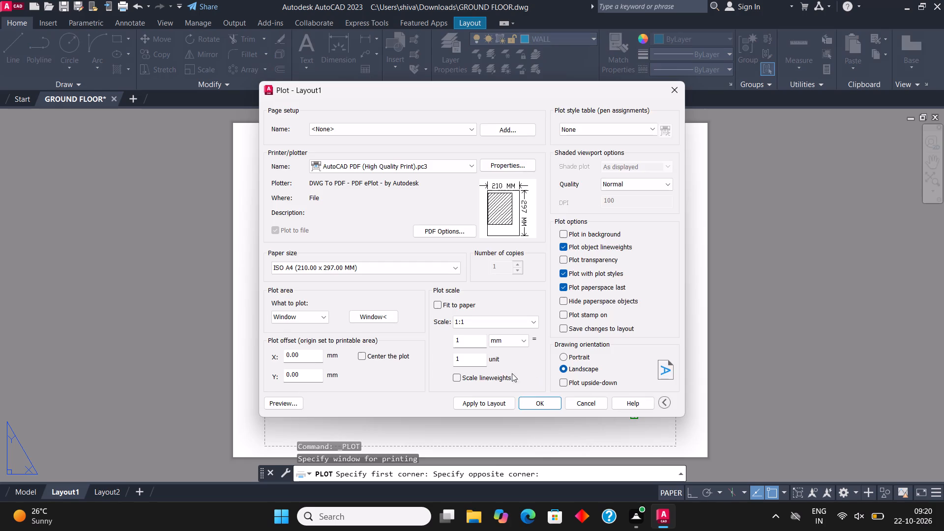
{"action": "left_click", "coordinate": [364, 354]}
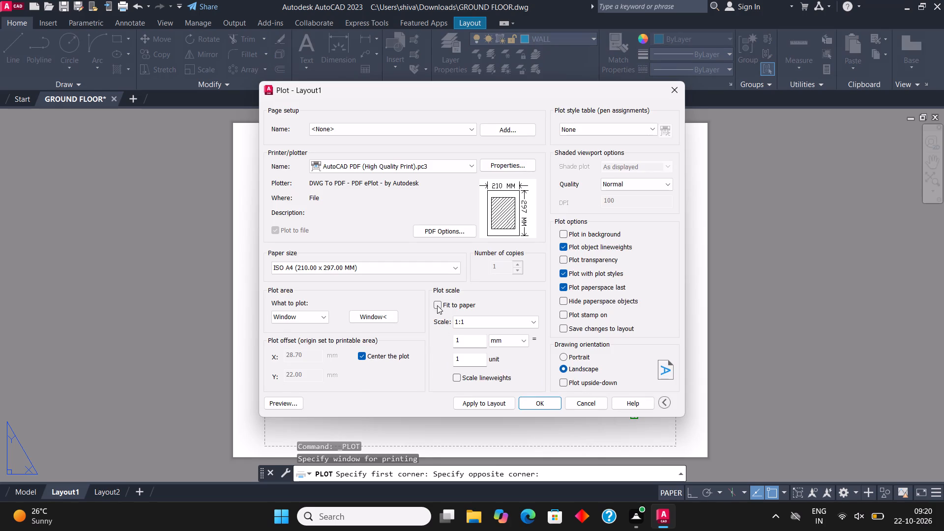
{"action": "left_click", "coordinate": [438, 306]}
{"action": "left_click", "coordinate": [496, 406]}
Plot the layout to GROUND FLOOR-Layout1.pdf in Downloads and look over the PDF in Microsoft Edge.
{"action": "left_click", "coordinate": [527, 403]}
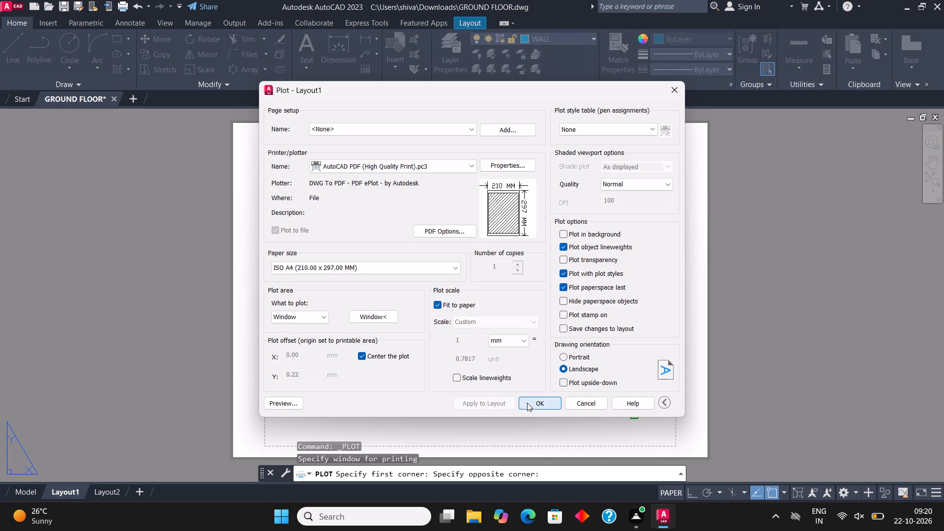
{"action": "left_click", "coordinate": [486, 126]}
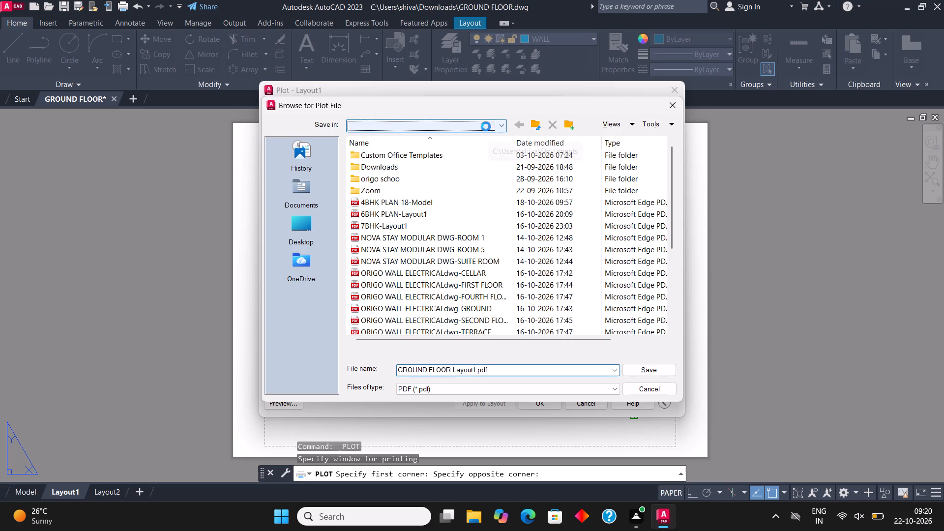
{"action": "left_click", "coordinate": [441, 237]}
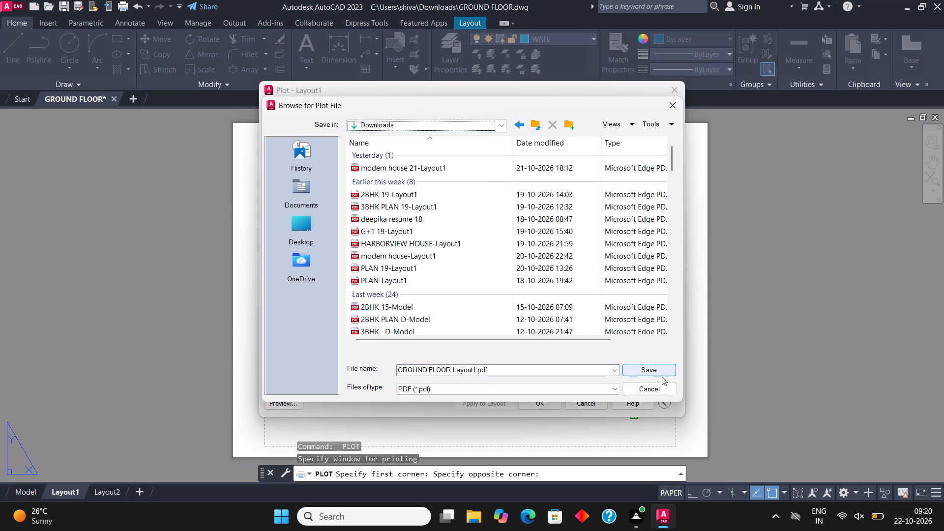
{"action": "left_click", "coordinate": [651, 368]}
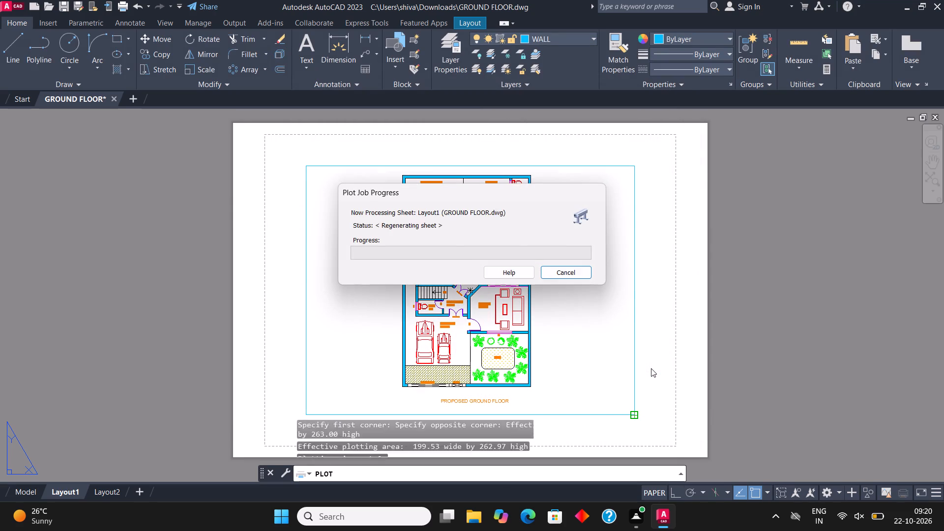
{"action": "scroll", "coordinate": [534, 290], "scroll_direction": "down", "scroll_amount": 6}
{"action": "left_click", "coordinate": [783, 14]}
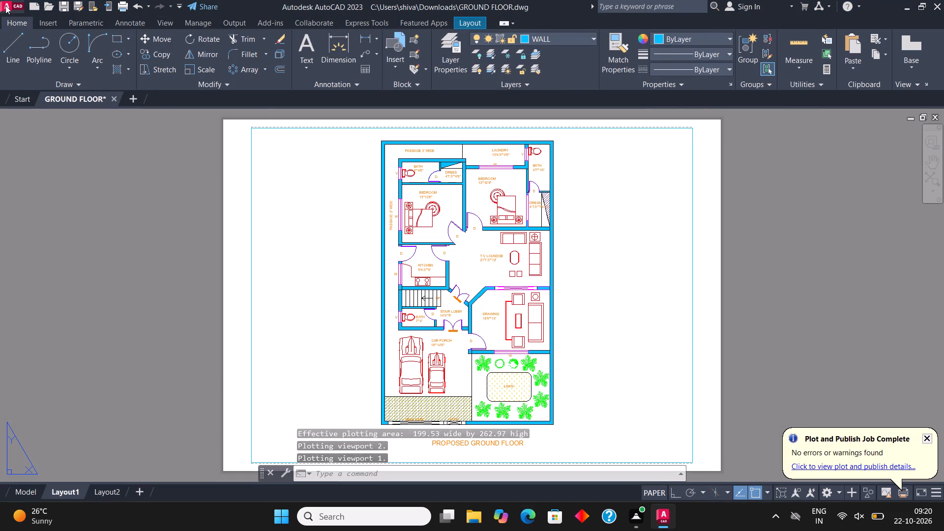
Export the current layout as a DWF file named GROUND FLOOR.dwf in Downloads.
{"action": "left_click", "coordinate": [5, 5]}
{"action": "left_click", "coordinate": [49, 214]}
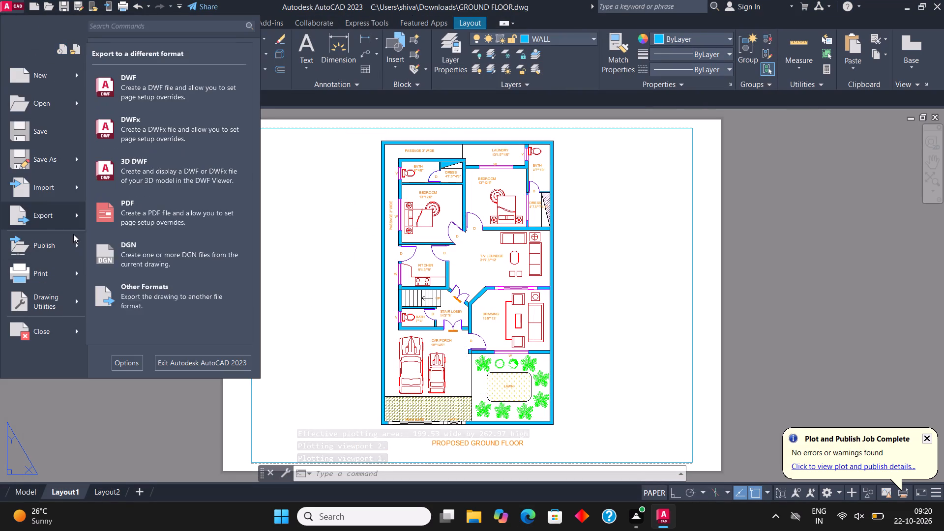
{"action": "left_click", "coordinate": [182, 81]}
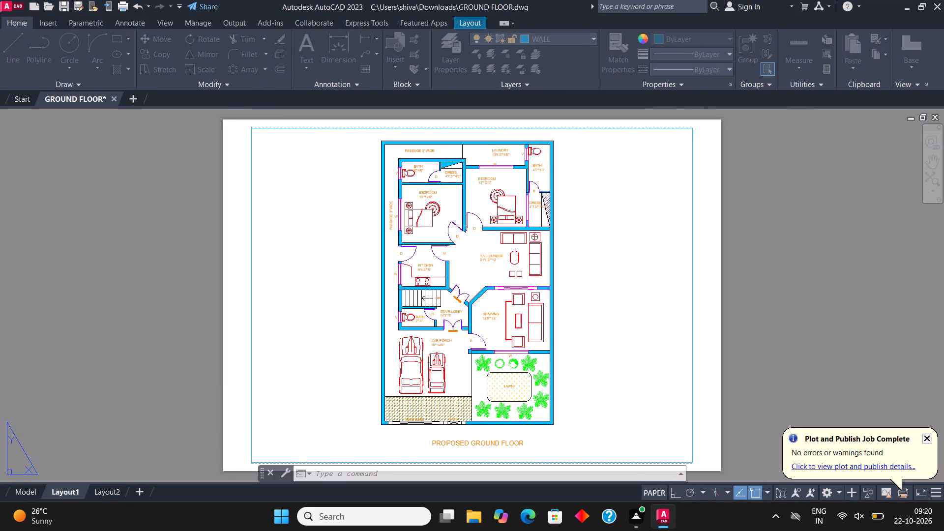
{"action": "left_click", "coordinate": [661, 364]}
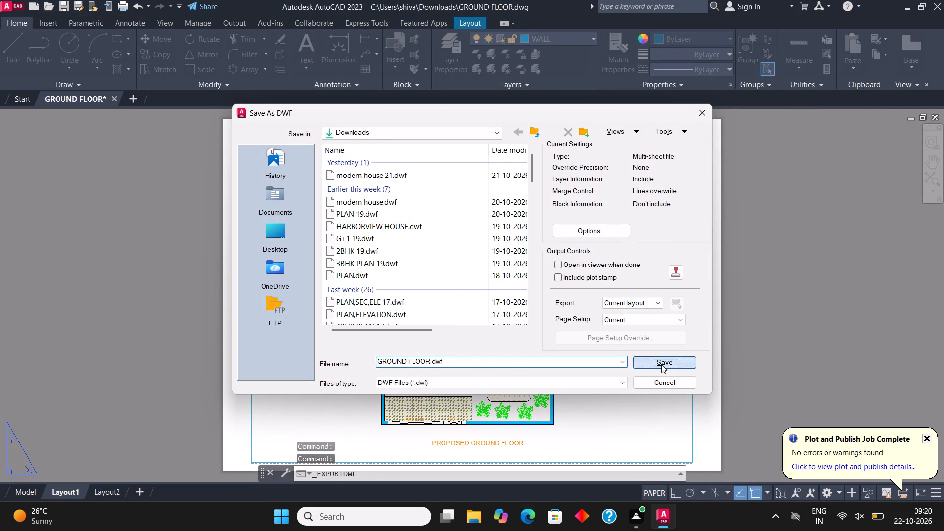